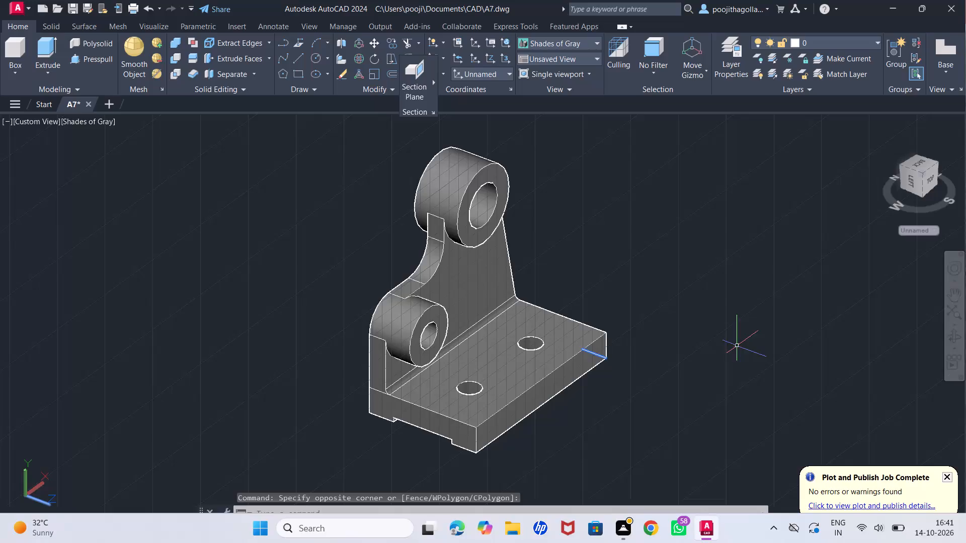
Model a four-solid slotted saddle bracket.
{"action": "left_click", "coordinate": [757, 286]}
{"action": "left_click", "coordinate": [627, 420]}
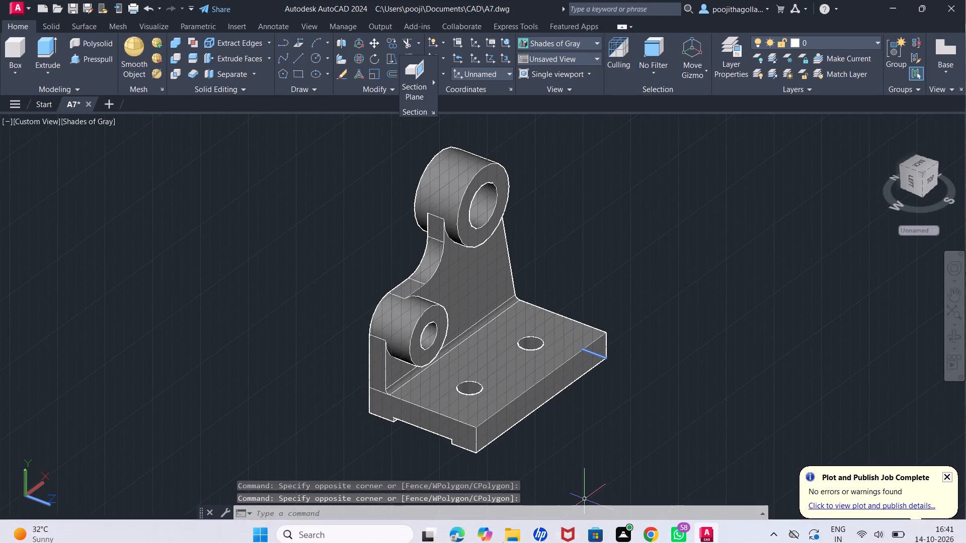
Create a new drawing and save it as A8 in the CAD folder.
{"action": "left_click", "coordinate": [104, 108]}
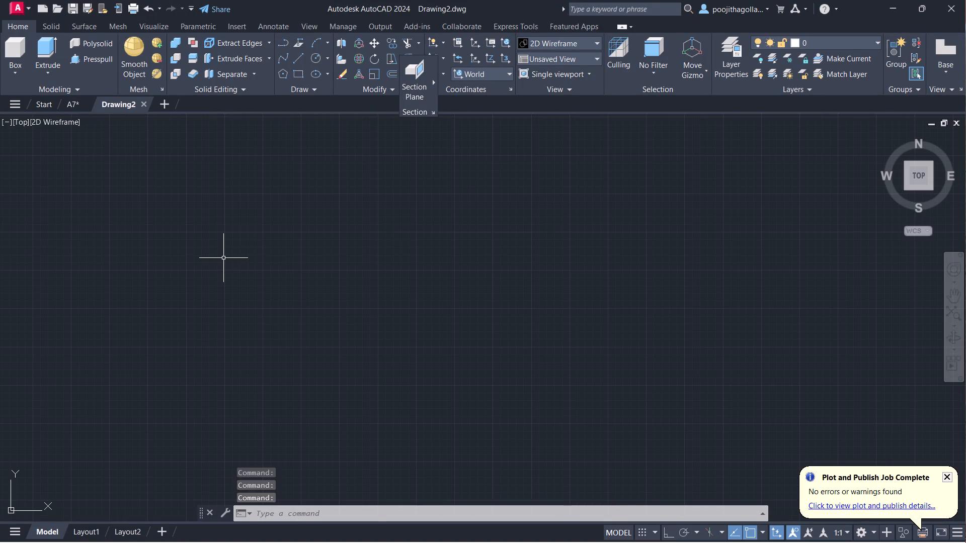
{"action": "key", "text": "ctrl+s"}
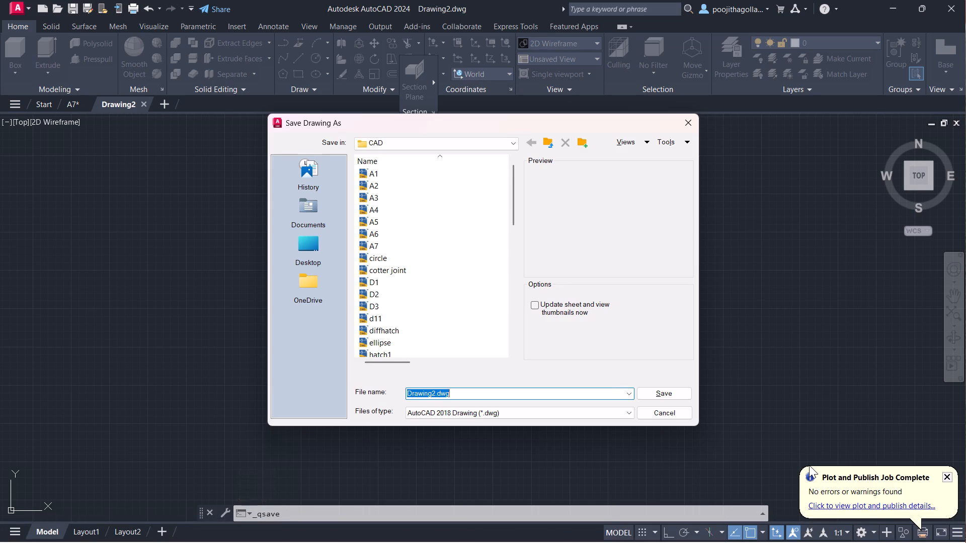
{"action": "key", "text": "ctrl+a"}
{"action": "key", "text": "ctrl+a"}
{"action": "key", "text": "shift+a"}
{"action": "key", "text": "8"}
{"action": "key", "text": "Return"}
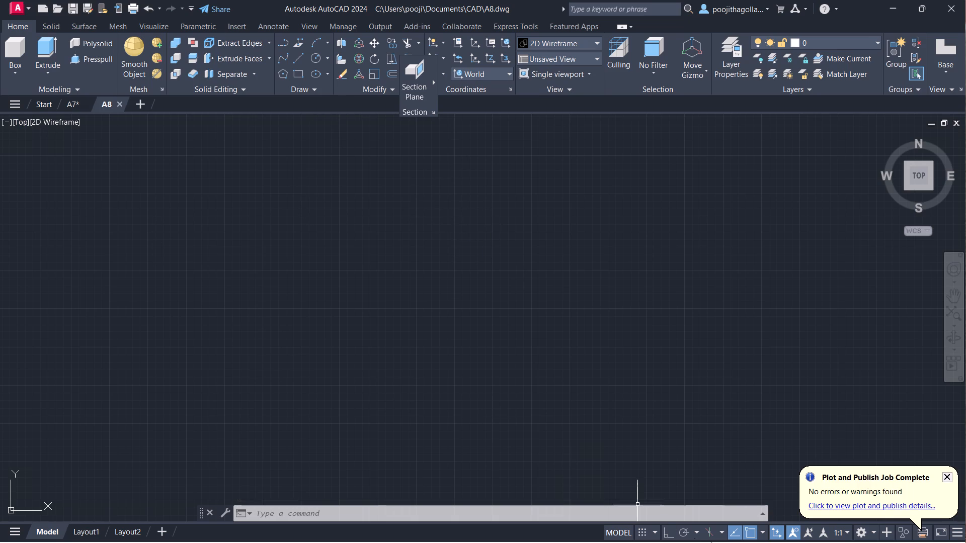
With Ortho on, draw a closed rectangle of lines 96 wide and 64 high.
{"action": "left_click", "coordinate": [667, 535]}
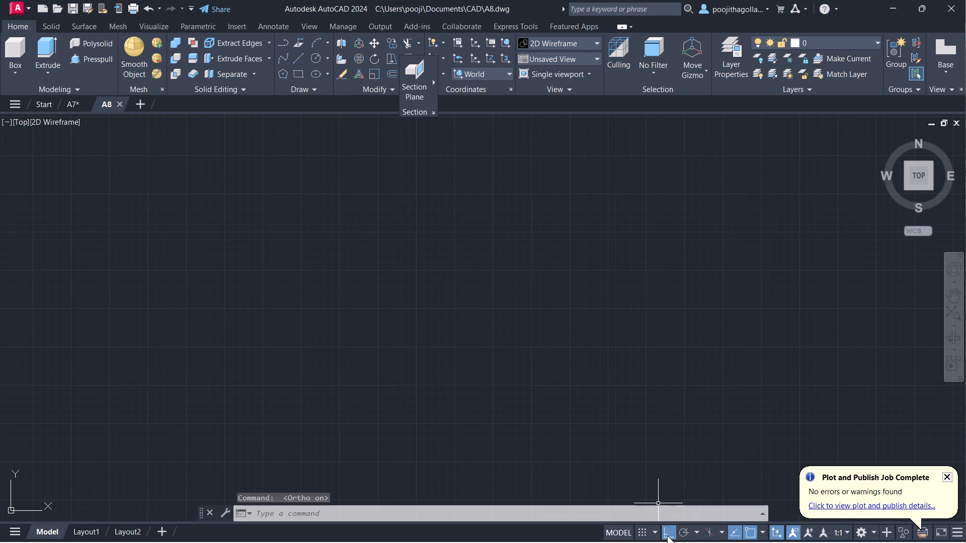
{"action": "key", "text": "l"}
{"action": "key", "text": "Return"}
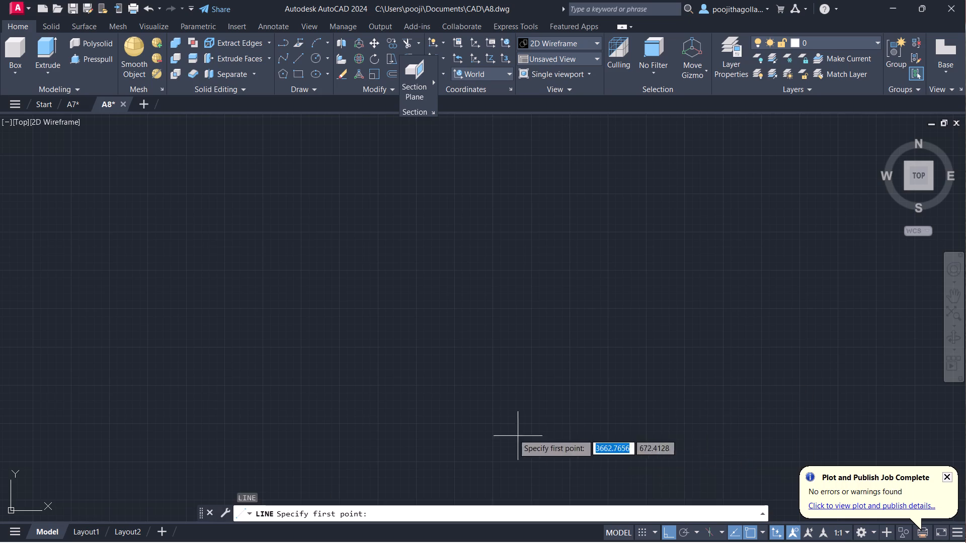
{"action": "left_click", "coordinate": [378, 358]}
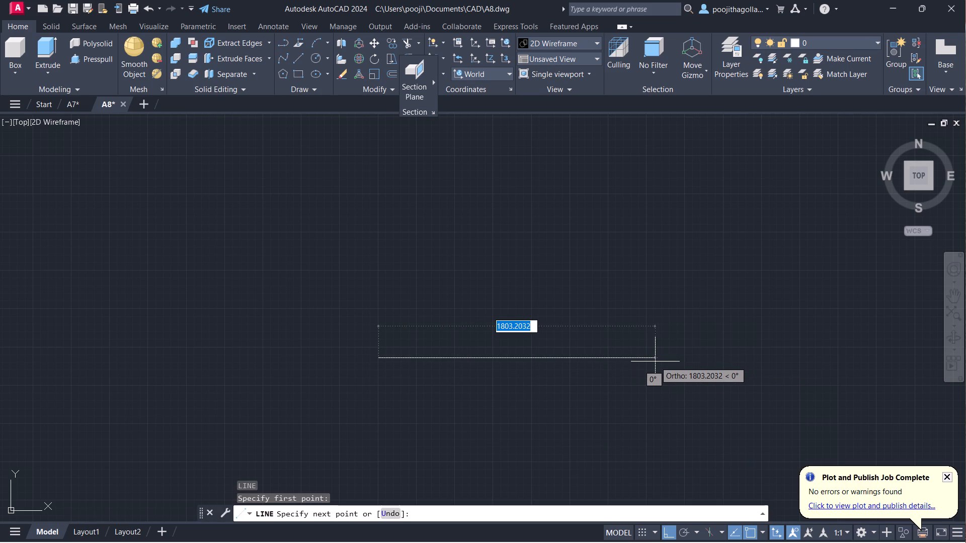
{"action": "type", "text": "96"}
{"action": "key", "text": "Return"}
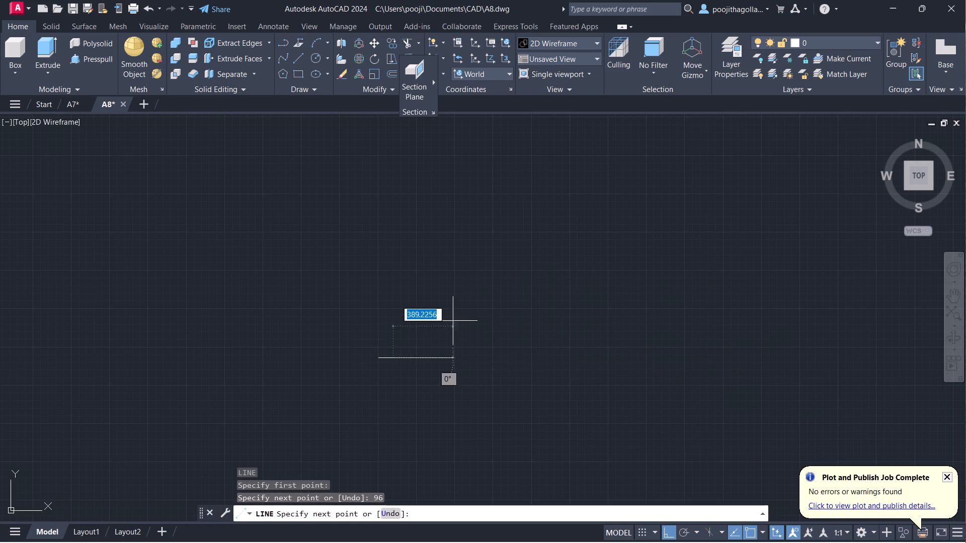
{"action": "scroll", "coordinate": [337, 304], "scroll_direction": "up", "scroll_amount": 4}
{"action": "middle_click_drag", "start_coordinate": [504, 389], "coordinate": [528, 177]}
{"action": "scroll", "coordinate": [578, 235], "scroll_direction": "down", "scroll_amount": 2}
{"action": "middle_click_drag", "start_coordinate": [658, 251], "coordinate": [576, 269]}
{"action": "scroll", "coordinate": [525, 297], "scroll_direction": "up", "scroll_amount": 3}
{"action": "middle_click_drag", "start_coordinate": [559, 327], "coordinate": [536, 240]}
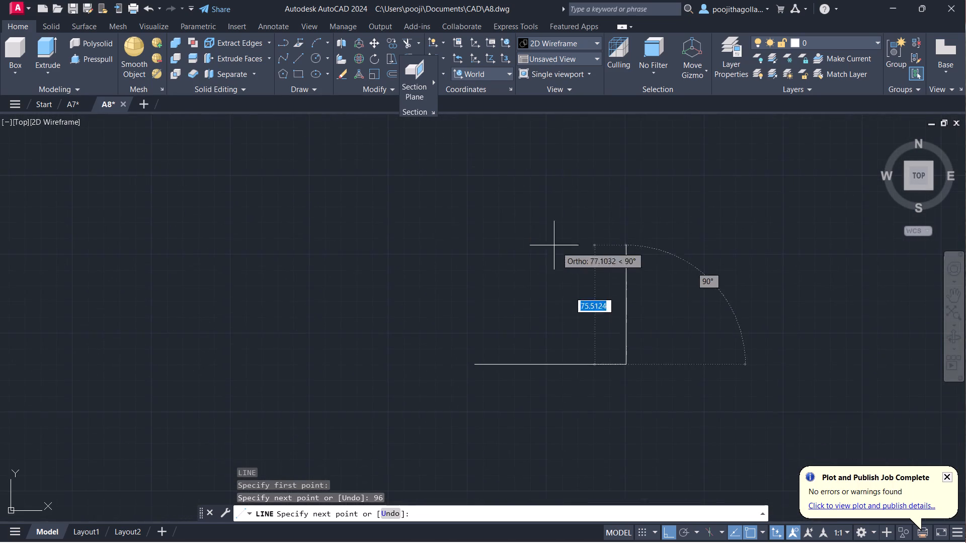
{"action": "scroll", "coordinate": [586, 270], "scroll_direction": "up", "scroll_amount": 2}
{"action": "middle_click_drag", "start_coordinate": [614, 271], "coordinate": [553, 182]}
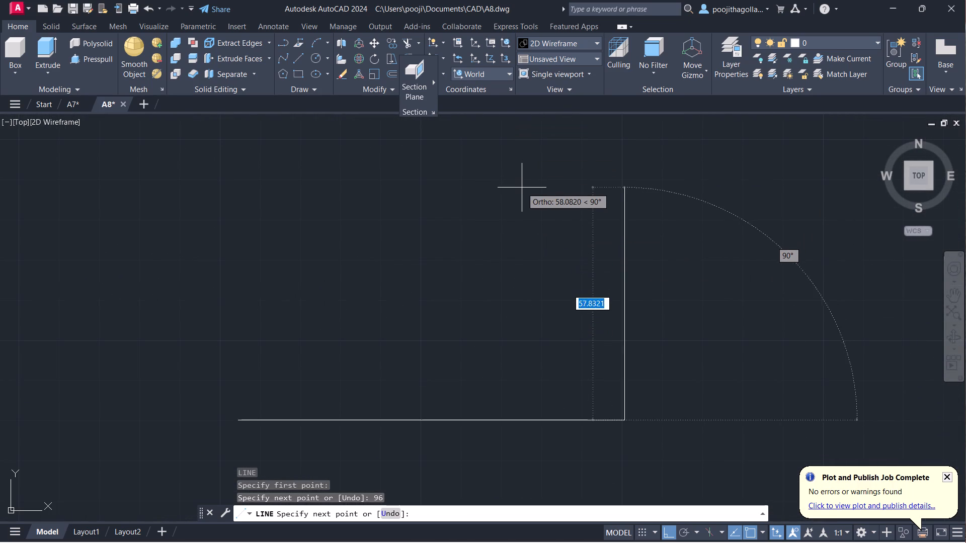
{"action": "type", "text": "64"}
{"action": "key", "text": "Return"}
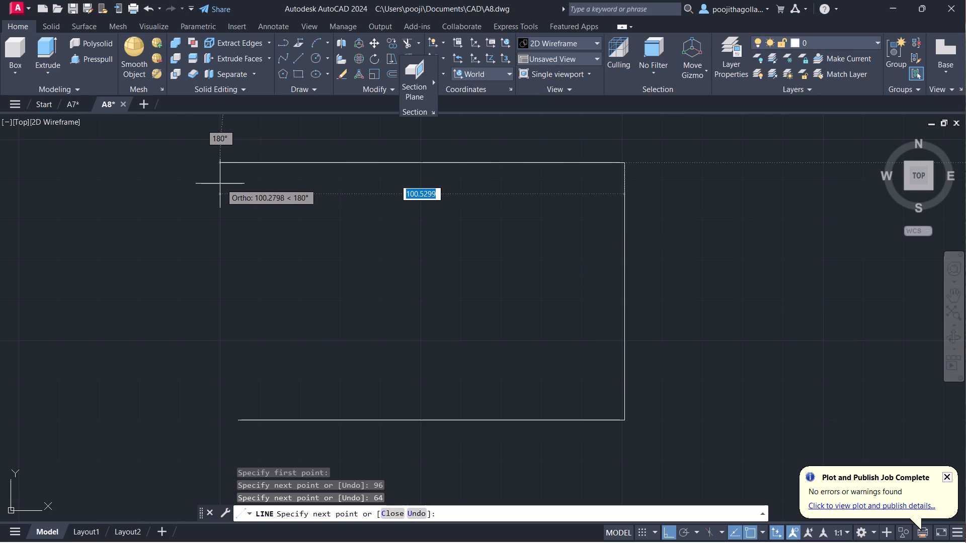
{"action": "type", "text": "96"}
{"action": "key", "text": "Return"}
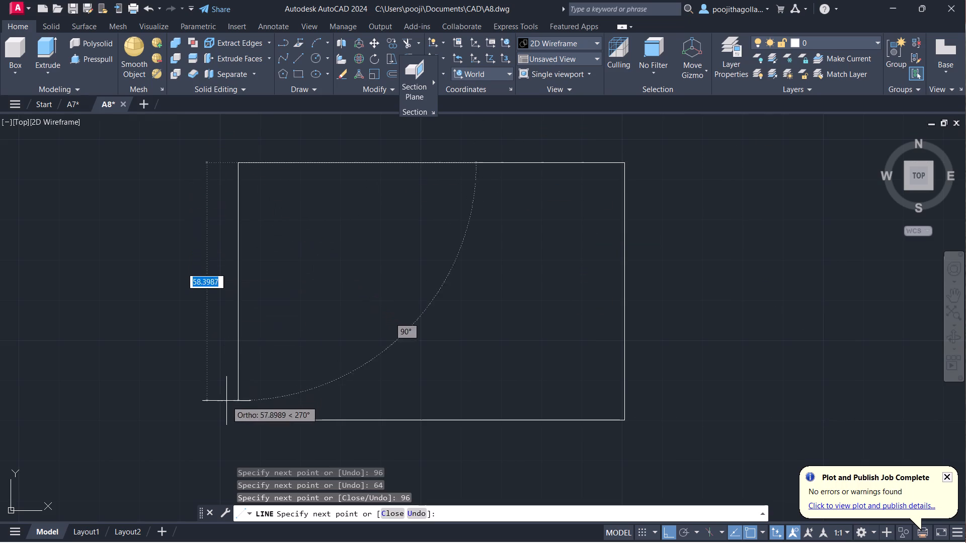
{"action": "left_click", "coordinate": [234, 419]}
{"action": "scroll", "coordinate": [275, 387], "scroll_direction": "down", "scroll_amount": 1}
{"action": "middle_click_drag", "start_coordinate": [310, 365], "coordinate": [296, 320]}
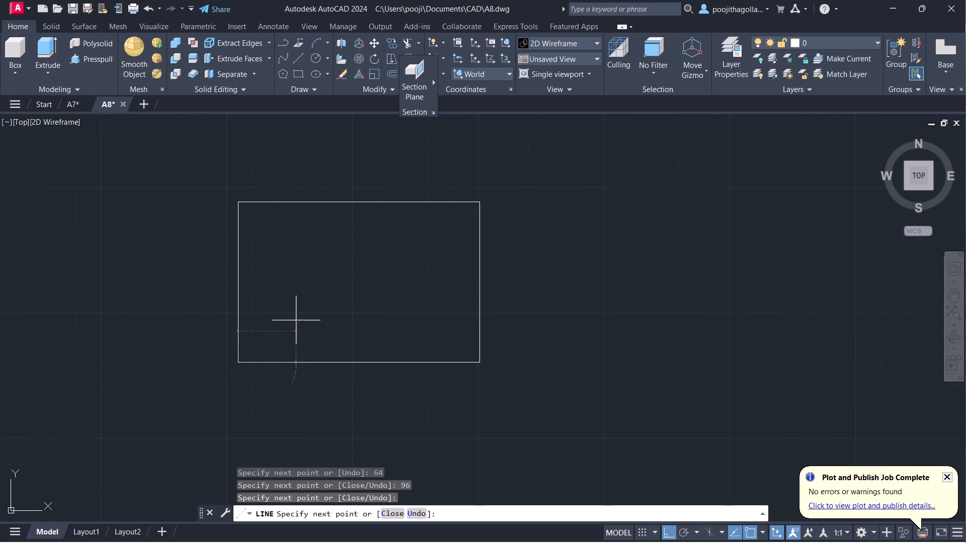
{"action": "key", "text": "Escape"}
Draw lines from the rectangle's lower-right corner: 16 up, 20 left, 16 up, and back to the right edge, outlining a slot.
{"action": "scroll", "coordinate": [377, 333], "scroll_direction": "up", "scroll_amount": 1}
{"action": "middle_click_drag", "start_coordinate": [387, 319], "coordinate": [363, 366]}
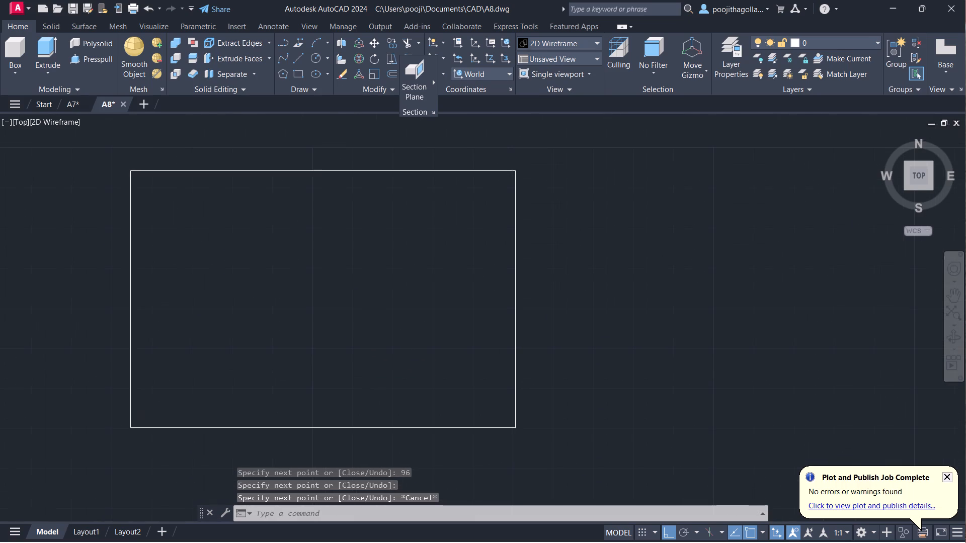
{"action": "key", "text": "l"}
{"action": "key", "text": "Return"}
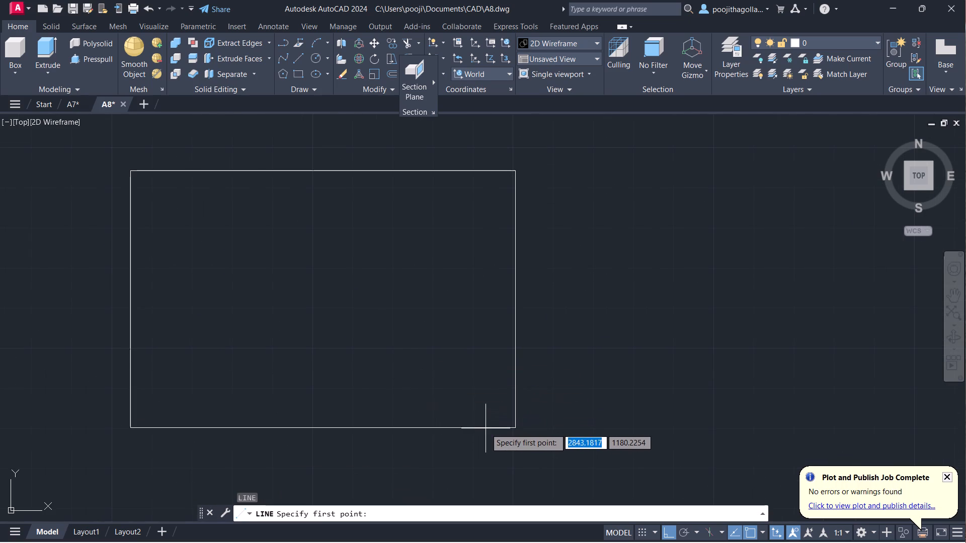
{"action": "left_click", "coordinate": [515, 427]}
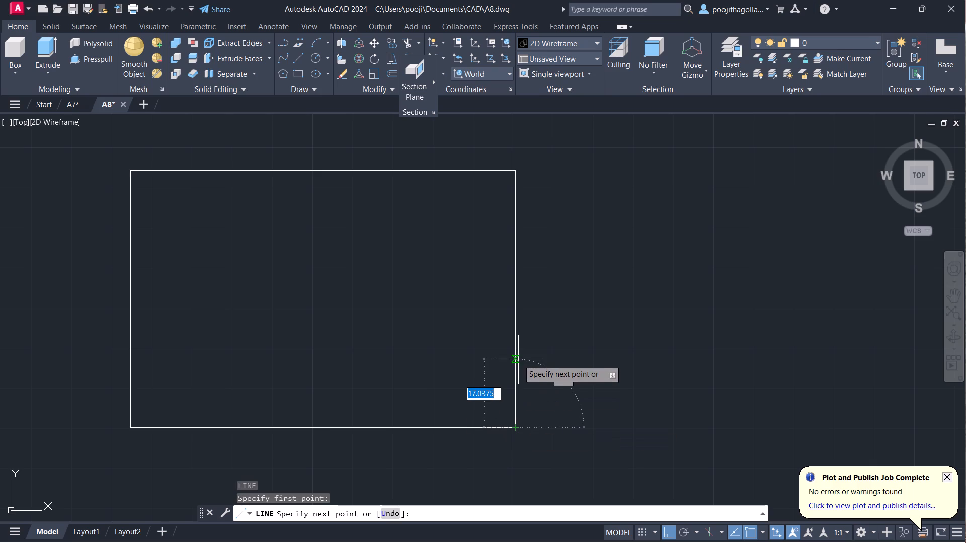
{"action": "type", "text": "16"}
{"action": "key", "text": "Return"}
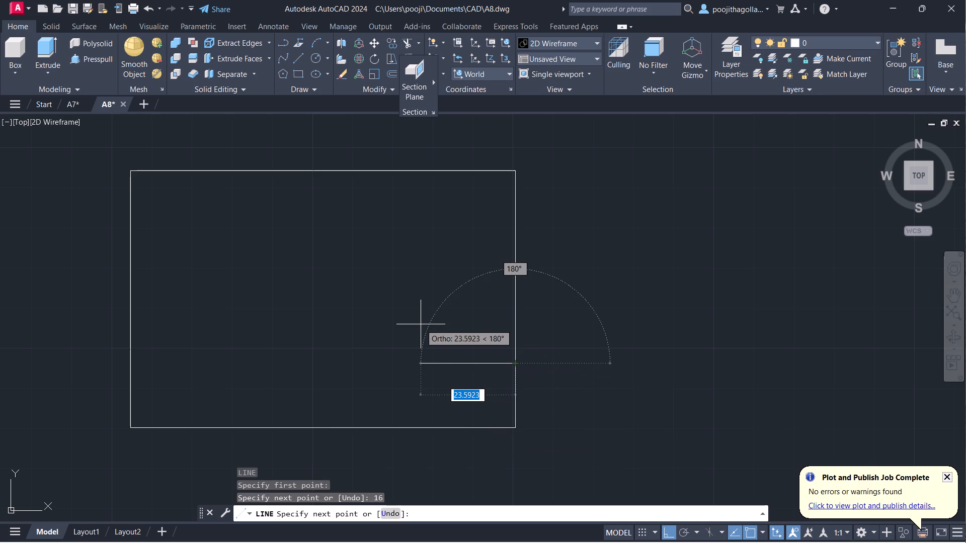
{"action": "type", "text": "20"}
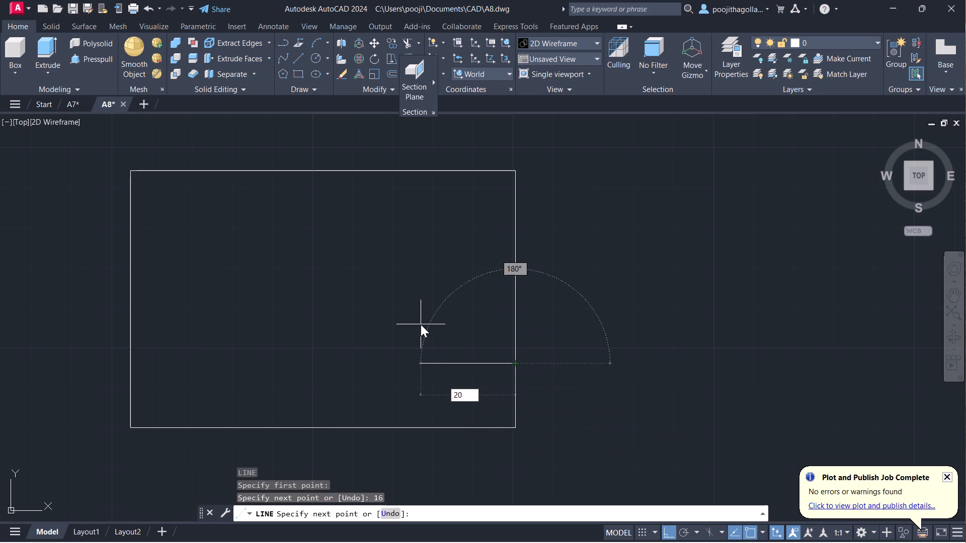
{"action": "key", "text": "Return"}
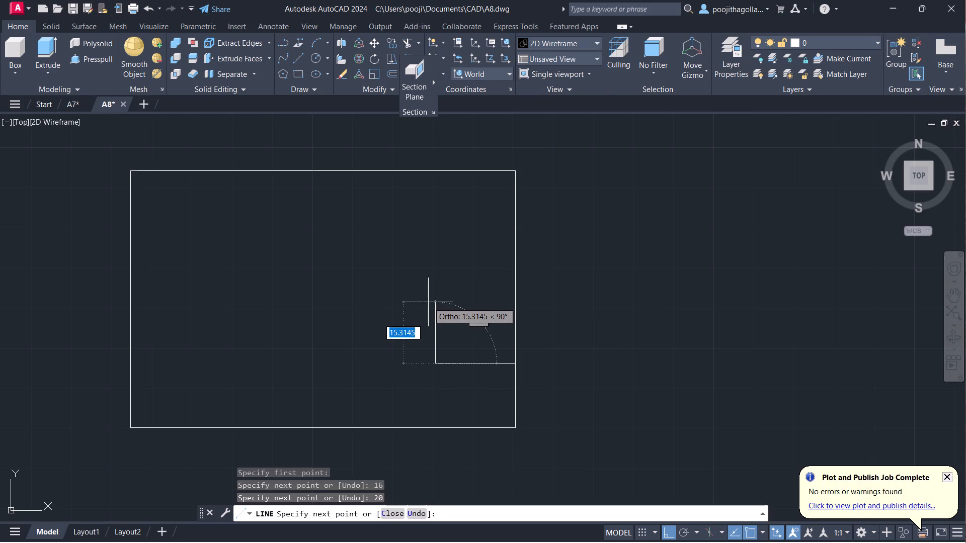
{"action": "type", "text": "16"}
{"action": "key", "text": "Return"}
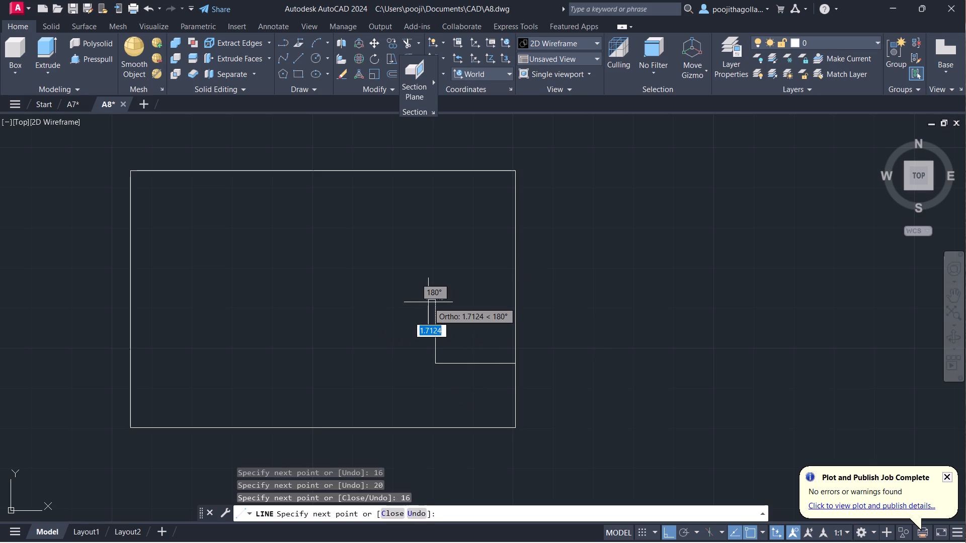
{"action": "left_click", "coordinate": [513, 299]}
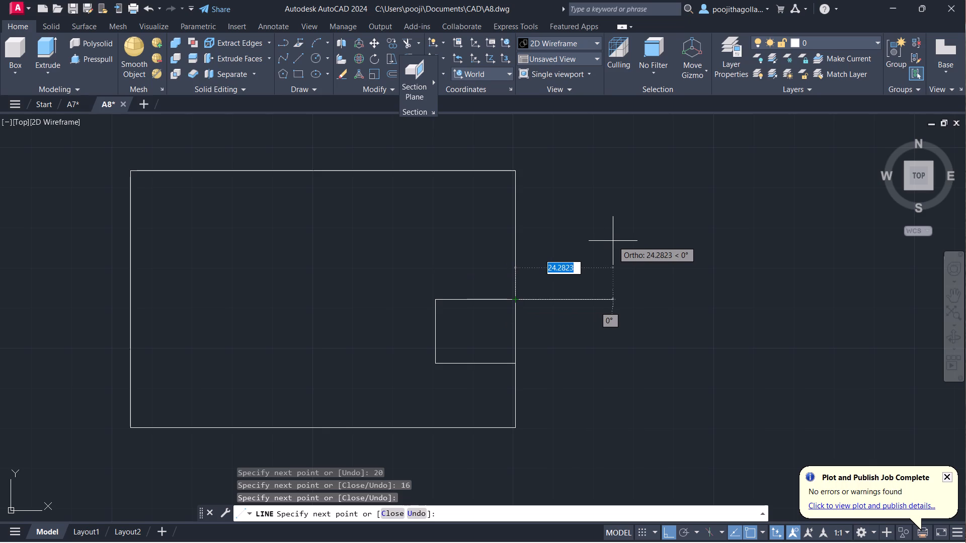
{"action": "key", "text": "Escape"}
Draw a circle centred on the midpoint of the slot's inner vertical line, with its radius reaching that line's lower endpoint.
{"action": "middle_click_drag", "start_coordinate": [572, 289], "coordinate": [573, 259]}
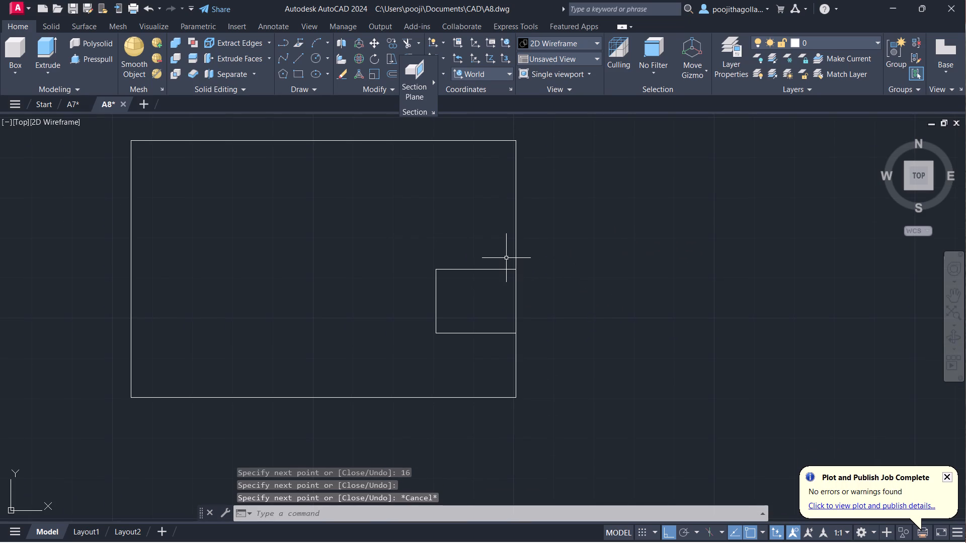
{"action": "middle_click_drag", "start_coordinate": [490, 253], "coordinate": [490, 273]}
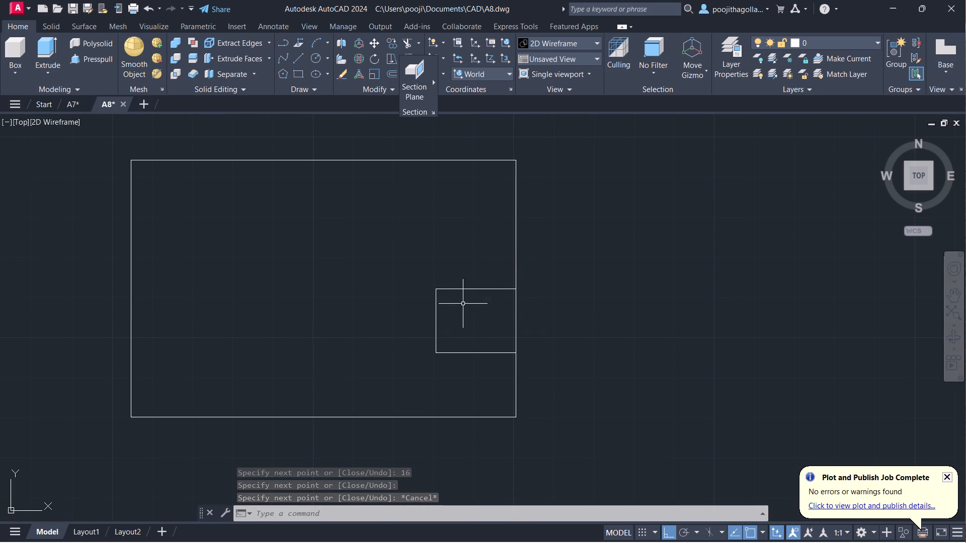
{"action": "key", "text": "c"}
{"action": "key", "text": "Return"}
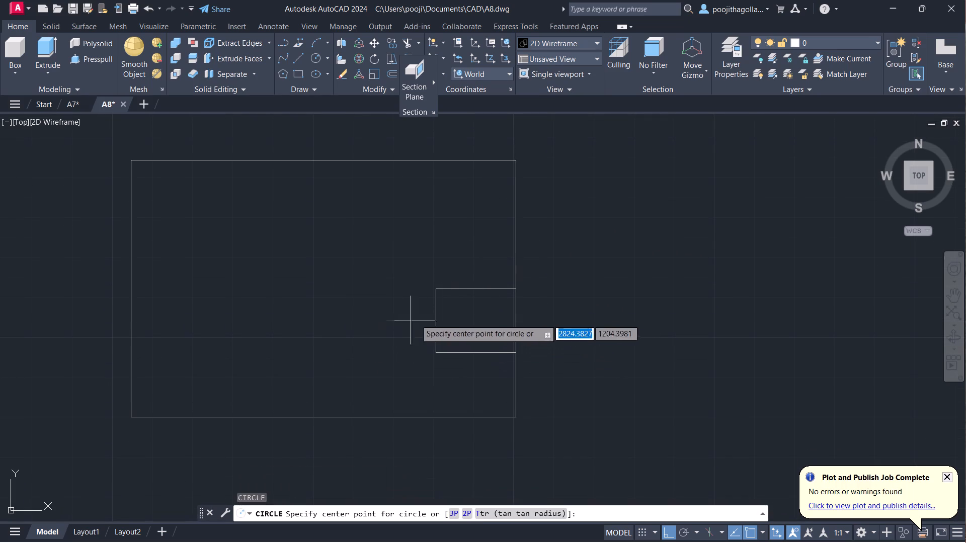
{"action": "left_click", "coordinate": [439, 322]}
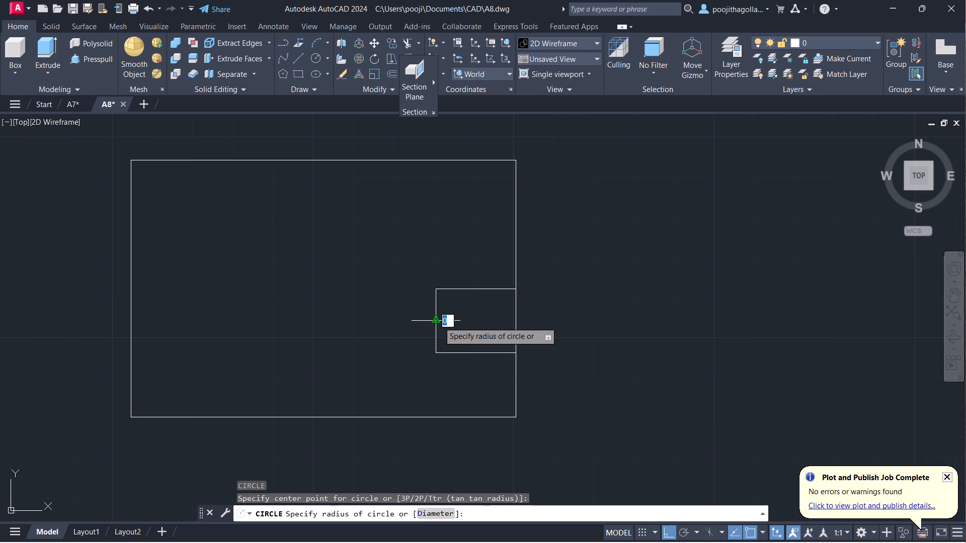
{"action": "left_click", "coordinate": [438, 352]}
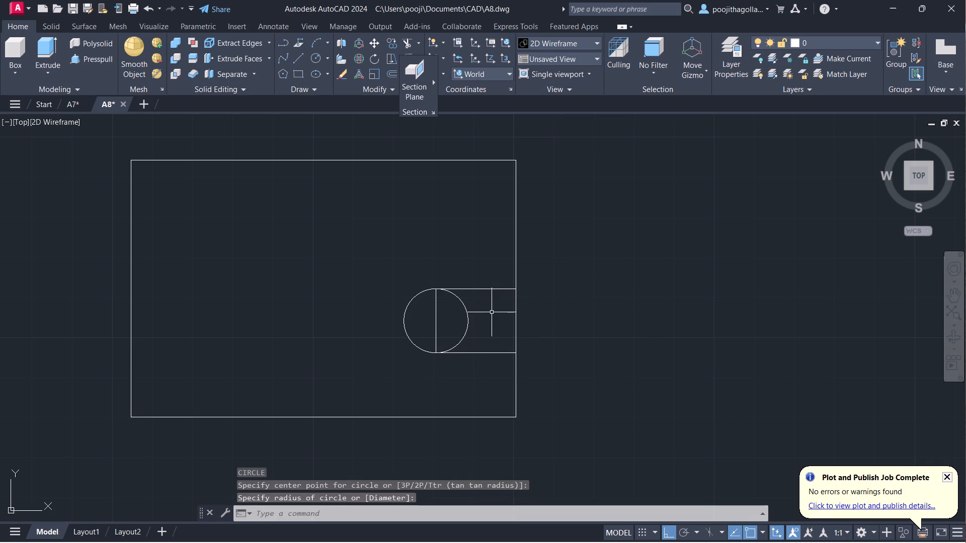
Trim the slot's inner vertical line, the rectangle edge across the slot opening and the circle's right half to leave a round-ended slot.
{"action": "type", "text": "tr"}
{"action": "key", "text": "Return"}
{"action": "left_click_drag", "start_coordinate": [435, 325], "coordinate": [537, 321]}
{"action": "left_click_drag", "start_coordinate": [470, 324], "coordinate": [546, 318]}
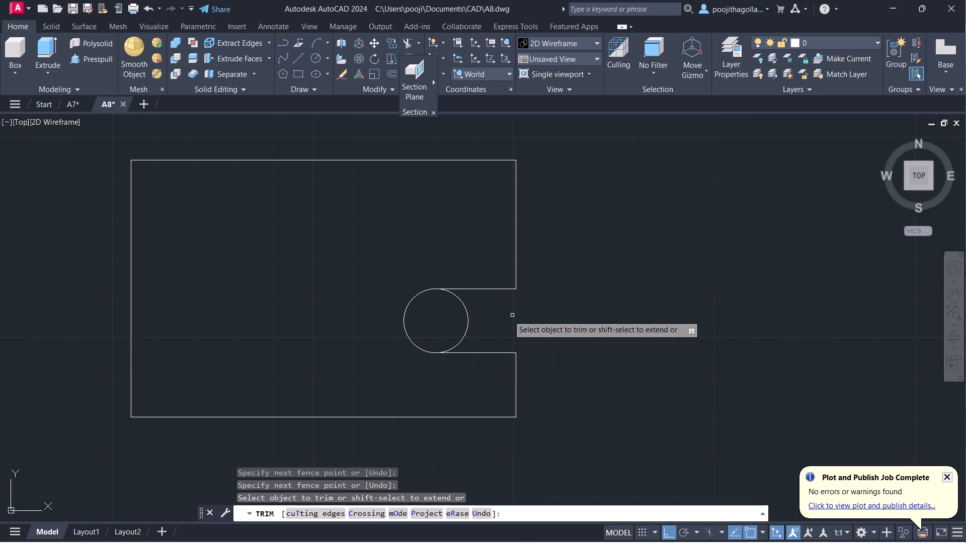
{"action": "left_click_drag", "start_coordinate": [466, 315], "coordinate": [514, 316]}
{"action": "key", "text": "Escape"}
Join all the lines and the arc of the slotted plate outline into one polyline.
{"action": "scroll", "coordinate": [514, 316], "scroll_direction": "down", "scroll_amount": 1}
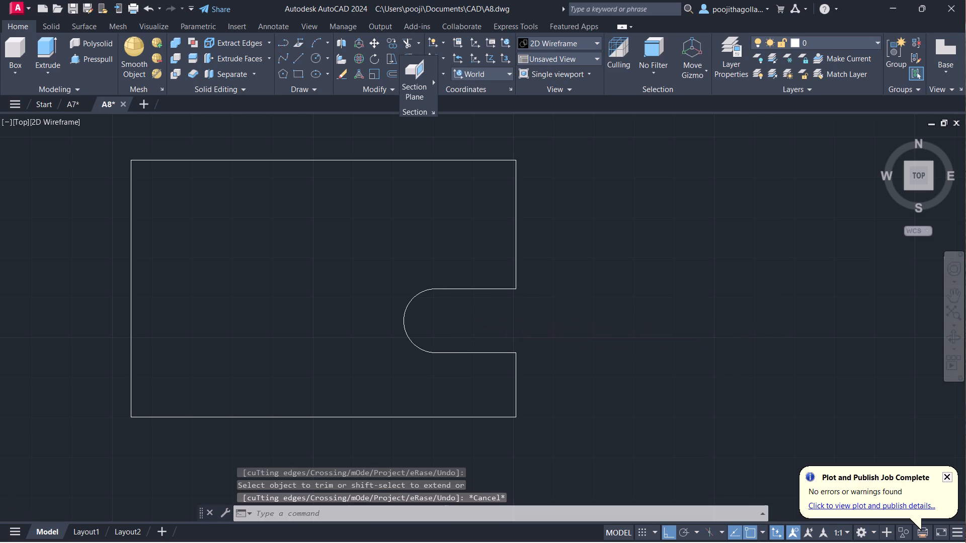
{"action": "middle_click_drag", "start_coordinate": [514, 316], "coordinate": [562, 299]}
{"action": "left_click_drag", "start_coordinate": [604, 156], "coordinate": [575, 191]}
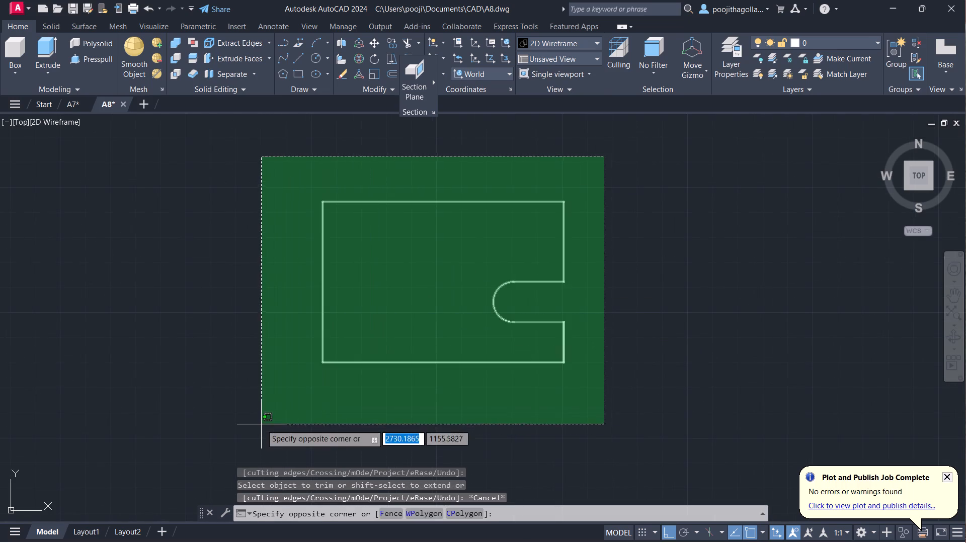
{"action": "left_click", "coordinate": [261, 424]}
{"action": "key", "text": "j"}
{"action": "key", "text": "Return"}
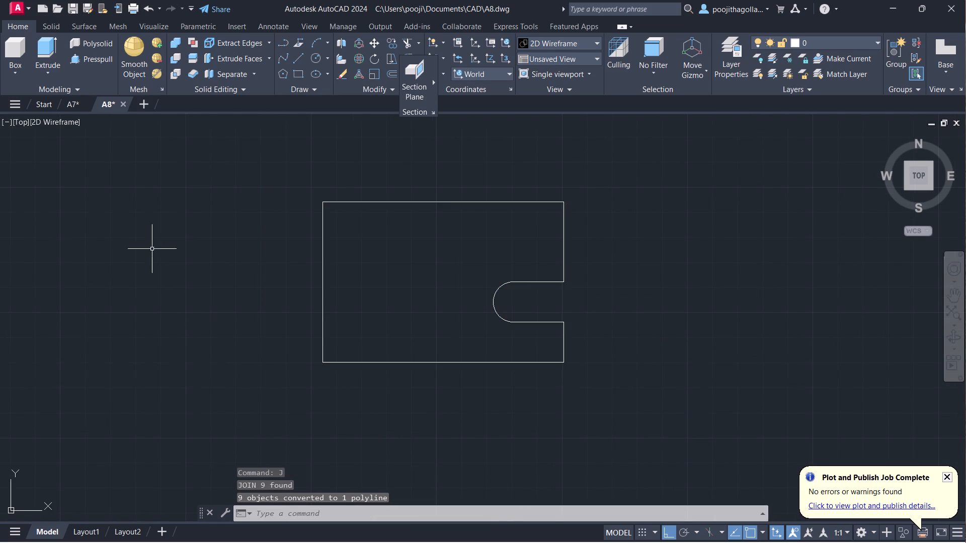
Presspull the slotted plate outline upward by 16 to make it solid.
{"action": "left_click", "coordinate": [954, 340]}
{"action": "left_click_drag", "start_coordinate": [705, 386], "coordinate": [698, 359]}
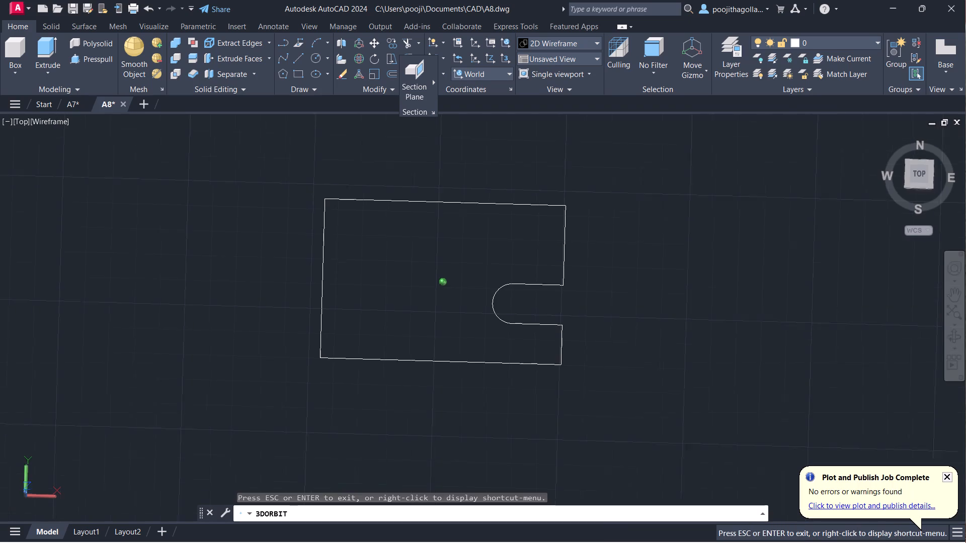
{"action": "left_click_drag", "start_coordinate": [698, 359], "coordinate": [696, 280]}
{"action": "middle_click_drag", "start_coordinate": [668, 280], "coordinate": [668, 329]}
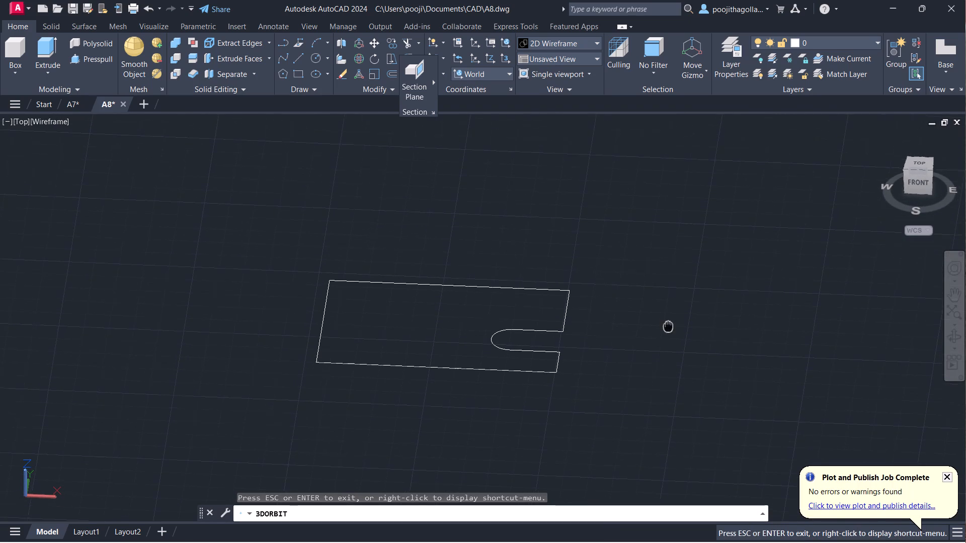
{"action": "middle_click_drag", "start_coordinate": [668, 329], "coordinate": [672, 349]}
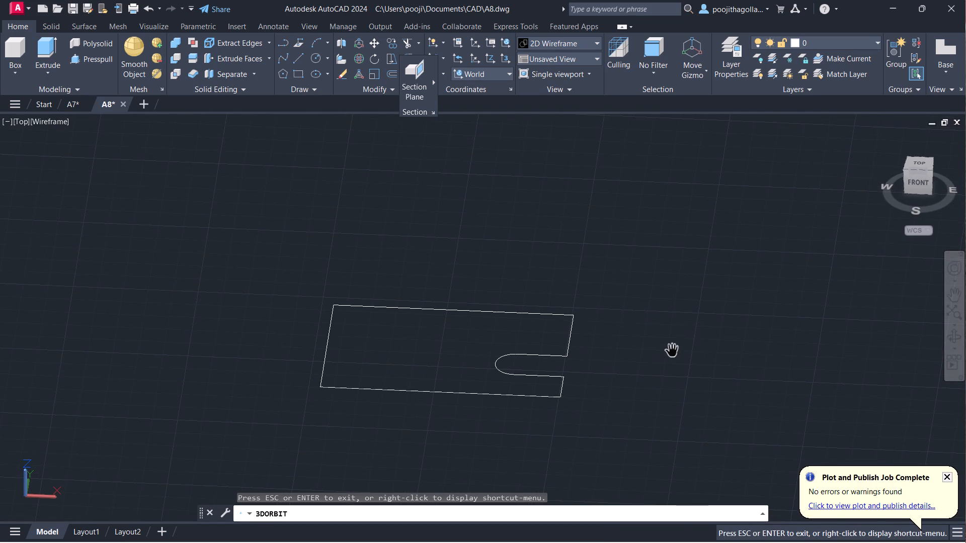
{"action": "key", "text": "Escape"}
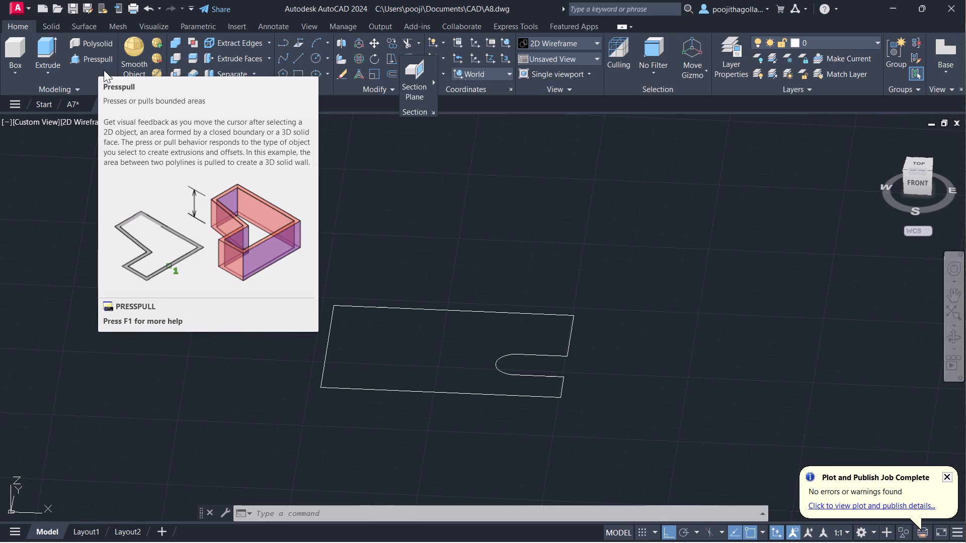
{"action": "left_click", "coordinate": [101, 61]}
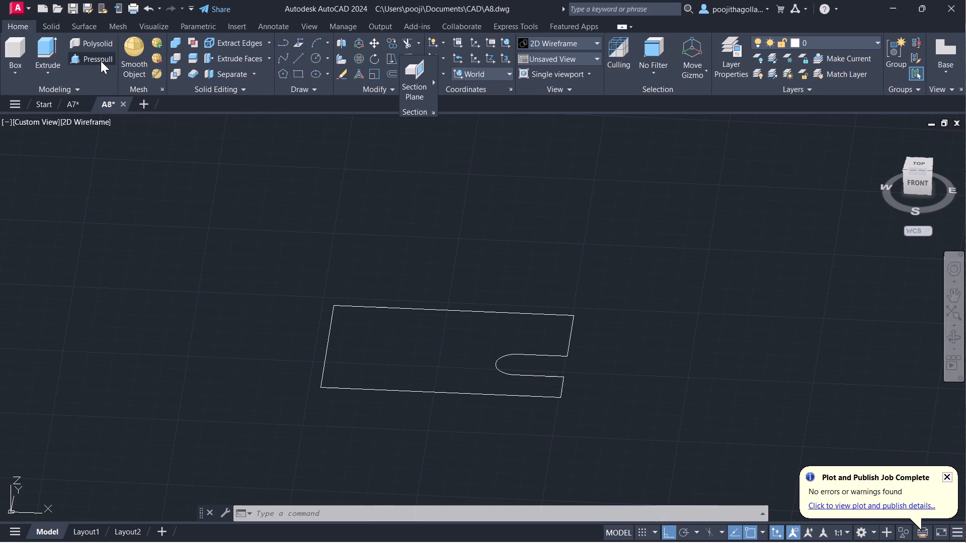
{"action": "left_click", "coordinate": [427, 347]}
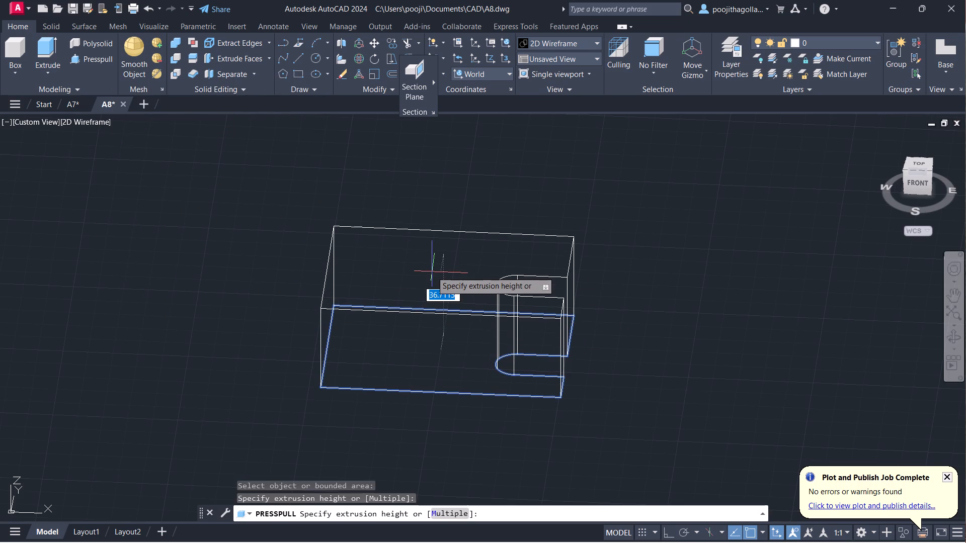
{"action": "type", "text": "16"}
{"action": "key", "text": "Return"}
{"action": "key", "text": "Escape"}
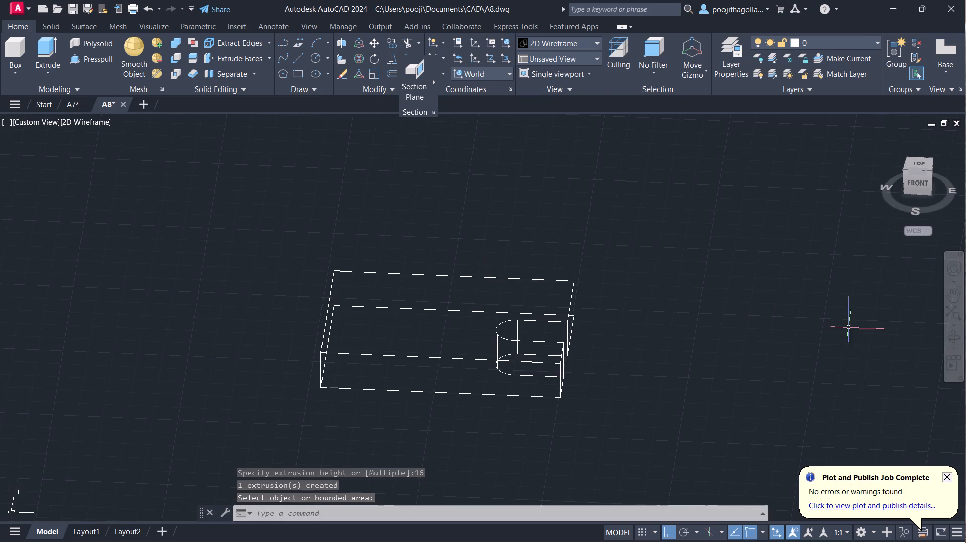
Switch the model to the Right view so drawing takes place on the plate's side plane.
{"action": "left_click", "coordinate": [953, 336]}
{"action": "left_click_drag", "start_coordinate": [781, 346], "coordinate": [698, 364]}
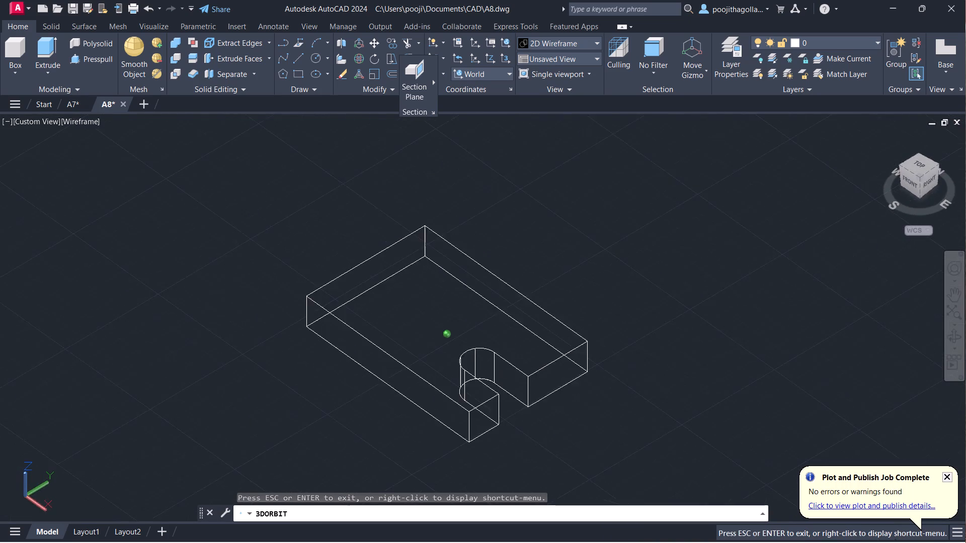
{"action": "left_click_drag", "start_coordinate": [698, 364], "coordinate": [730, 361]}
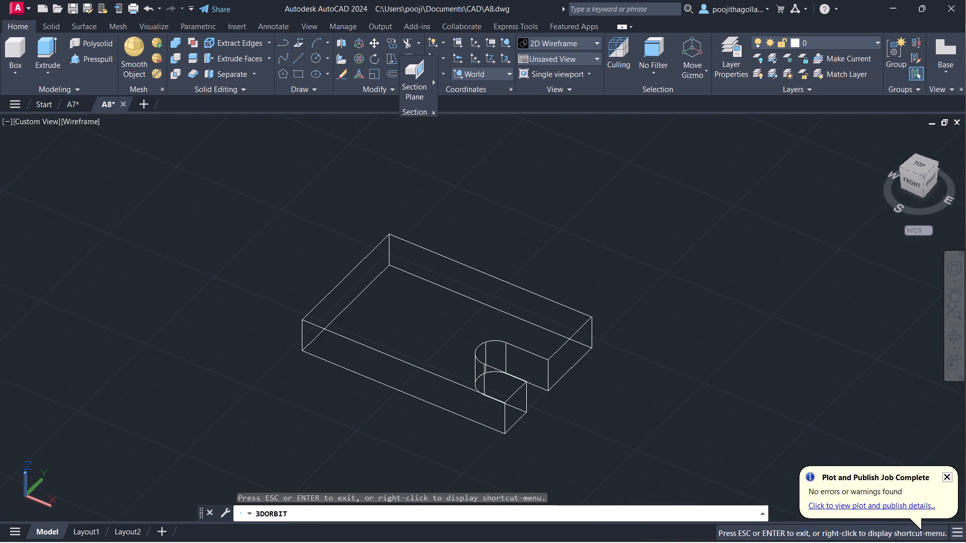
{"action": "key", "text": "Escape"}
{"action": "middle_click_drag", "start_coordinate": [679, 353], "coordinate": [736, 372]}
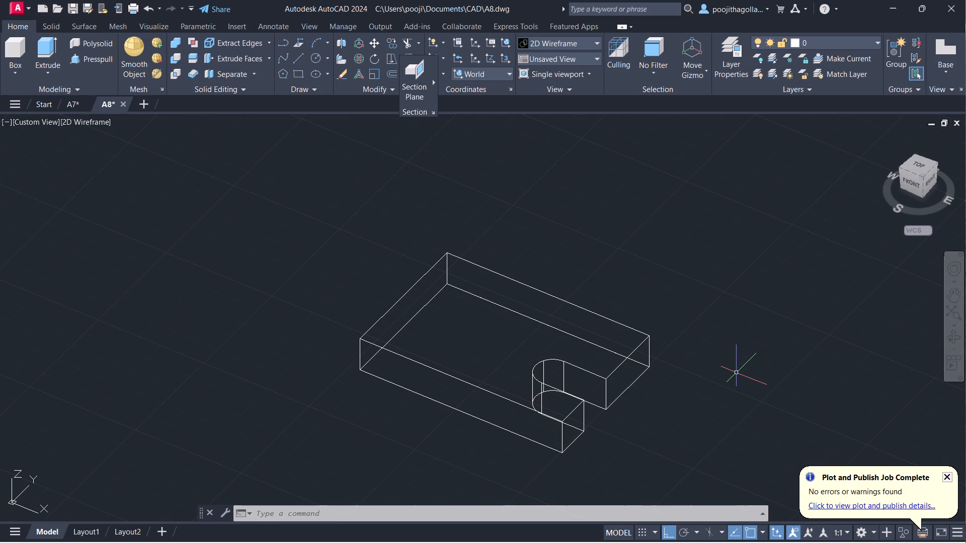
{"action": "middle_click_drag", "start_coordinate": [621, 332], "coordinate": [561, 300]}
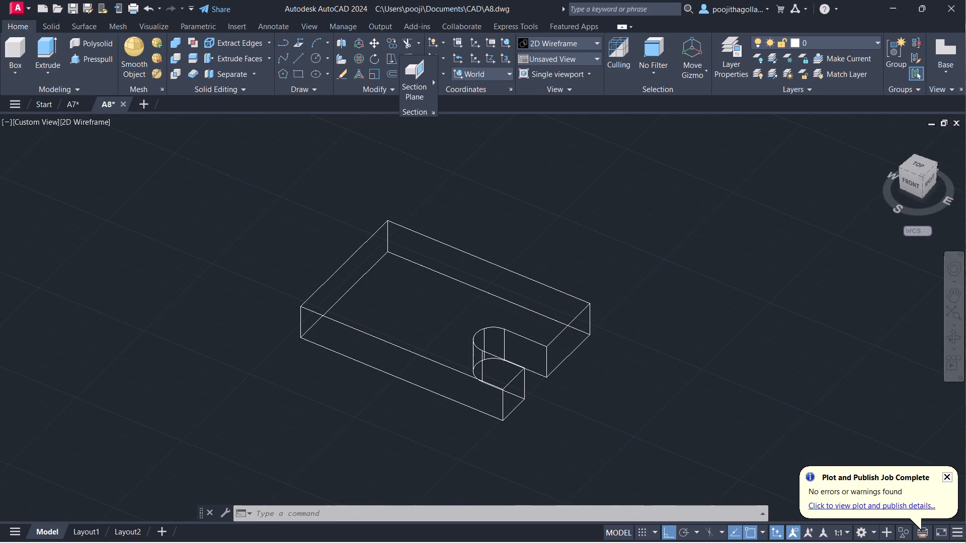
{"action": "left_click", "coordinate": [30, 123]}
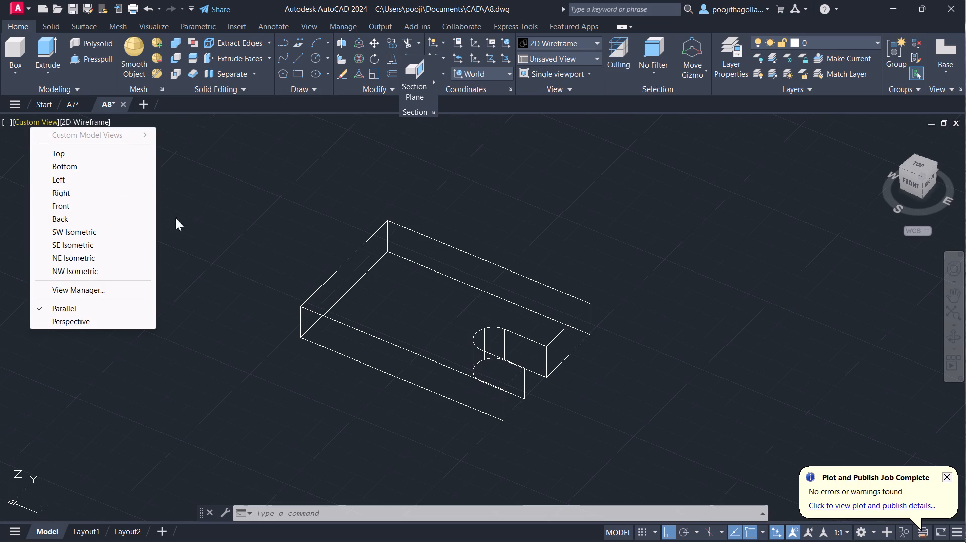
{"action": "left_click", "coordinate": [81, 194]}
Draw two connected lines in the empty space beside the plate: 64 horizontally to the right, and 64 vertically up.
{"action": "scroll", "coordinate": [461, 244], "scroll_direction": "down", "scroll_amount": 1}
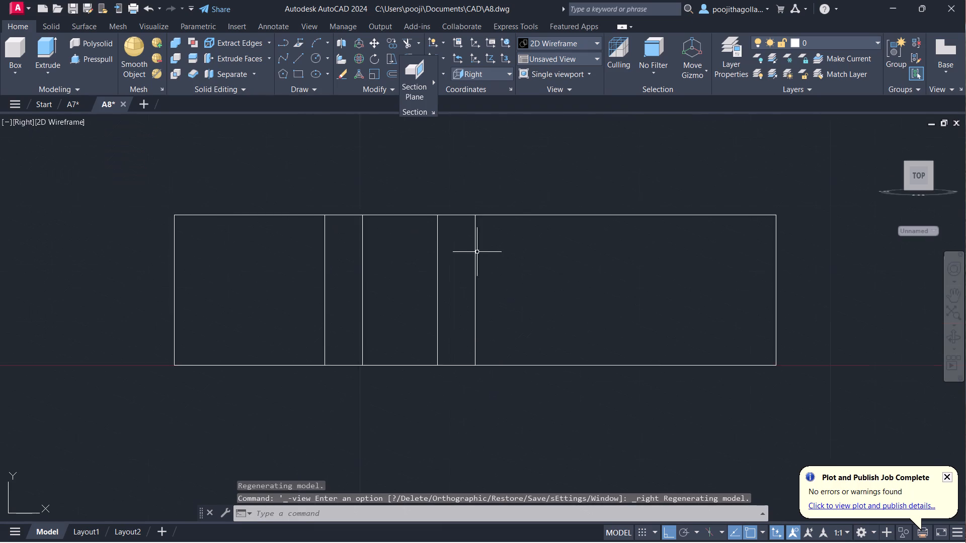
{"action": "scroll", "coordinate": [477, 252], "scroll_direction": "down", "scroll_amount": 1}
{"action": "middle_click_drag", "start_coordinate": [603, 260], "coordinate": [248, 295]}
{"action": "middle_click_drag", "start_coordinate": [791, 288], "coordinate": [485, 296]}
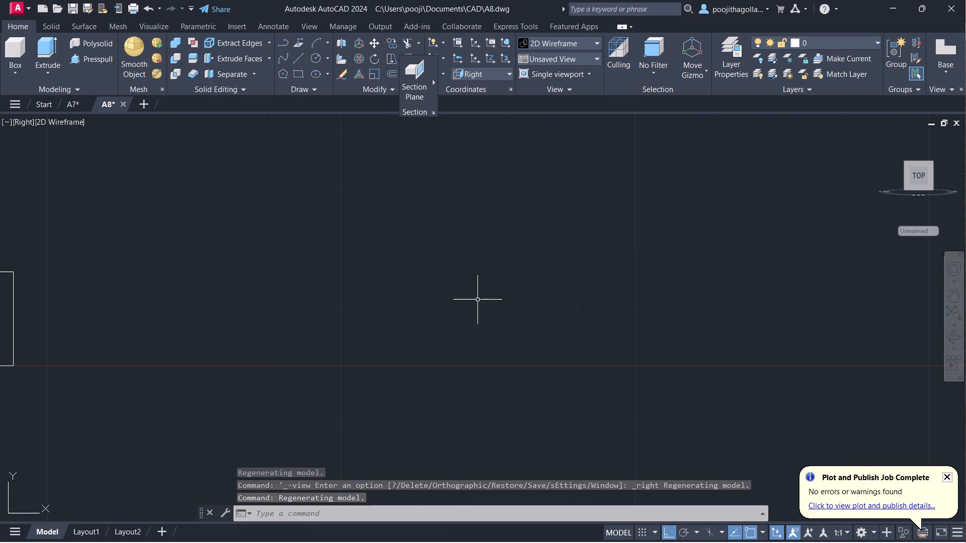
{"action": "key", "text": "l"}
{"action": "key", "text": "Return"}
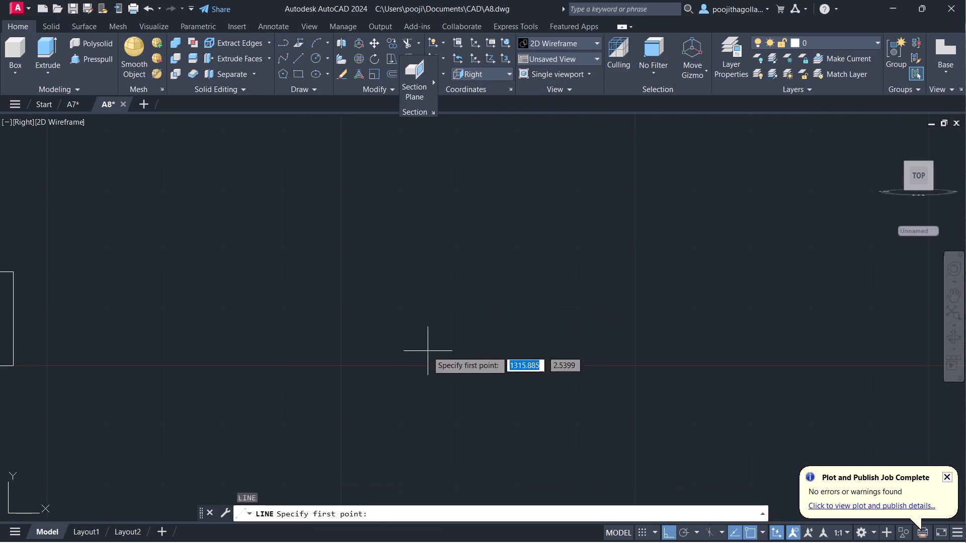
{"action": "left_click", "coordinate": [395, 358]}
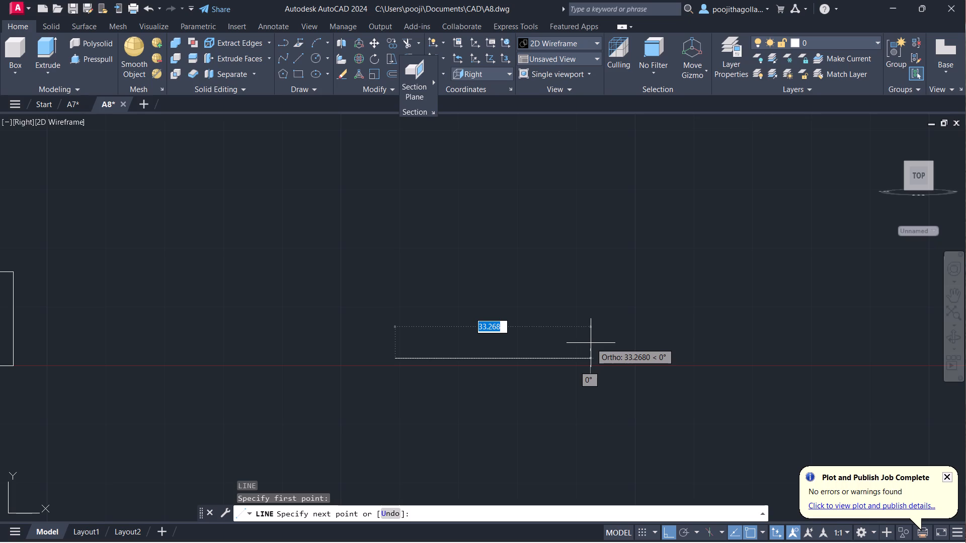
{"action": "type", "text": "64"}
{"action": "key", "text": "Return"}
{"action": "middle_click_drag", "start_coordinate": [706, 208], "coordinate": [693, 231]}
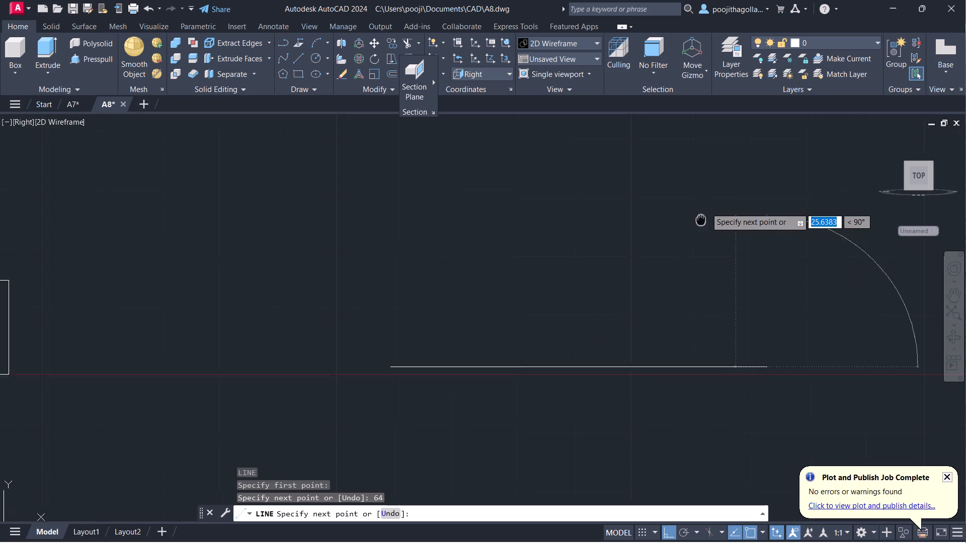
{"action": "middle_click_drag", "start_coordinate": [693, 231], "coordinate": [674, 278]}
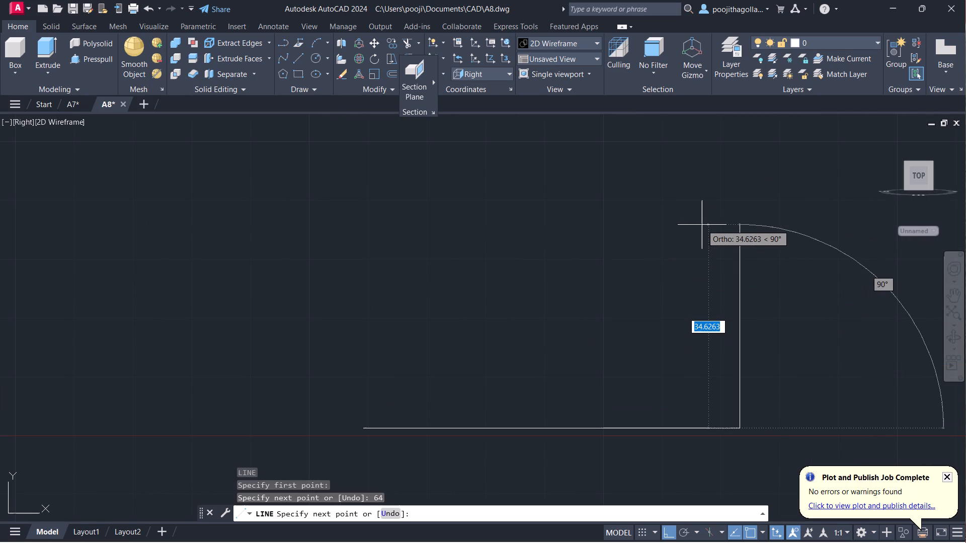
{"action": "type", "text": "64"}
{"action": "key", "text": "Return"}
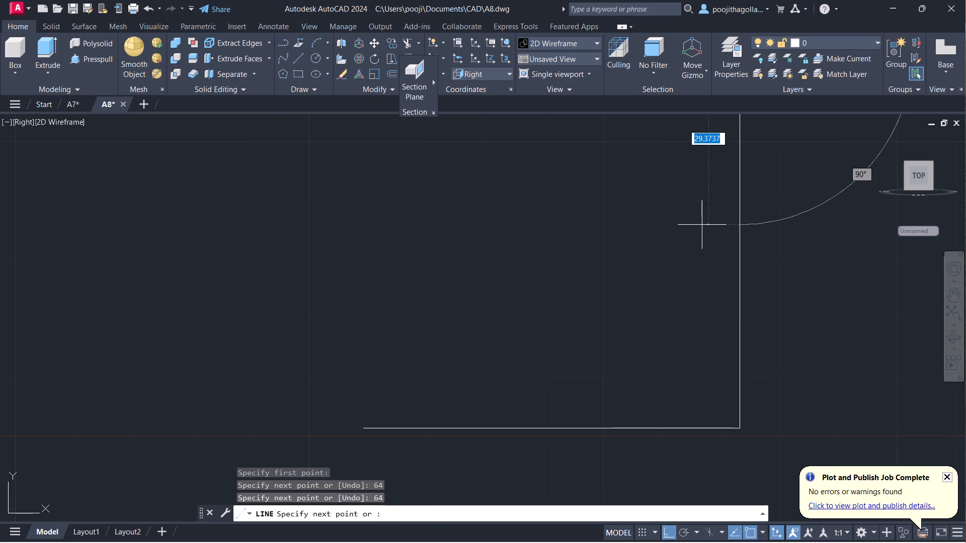
{"action": "scroll", "coordinate": [702, 225], "scroll_direction": "down", "scroll_amount": 2}
{"action": "middle_click_drag", "start_coordinate": [702, 224], "coordinate": [619, 249]}
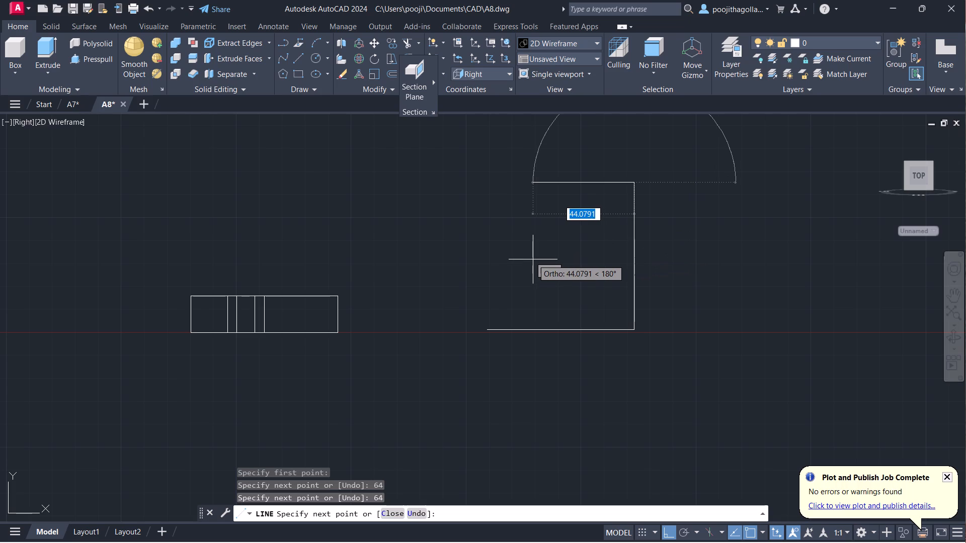
{"action": "key", "text": "Escape"}
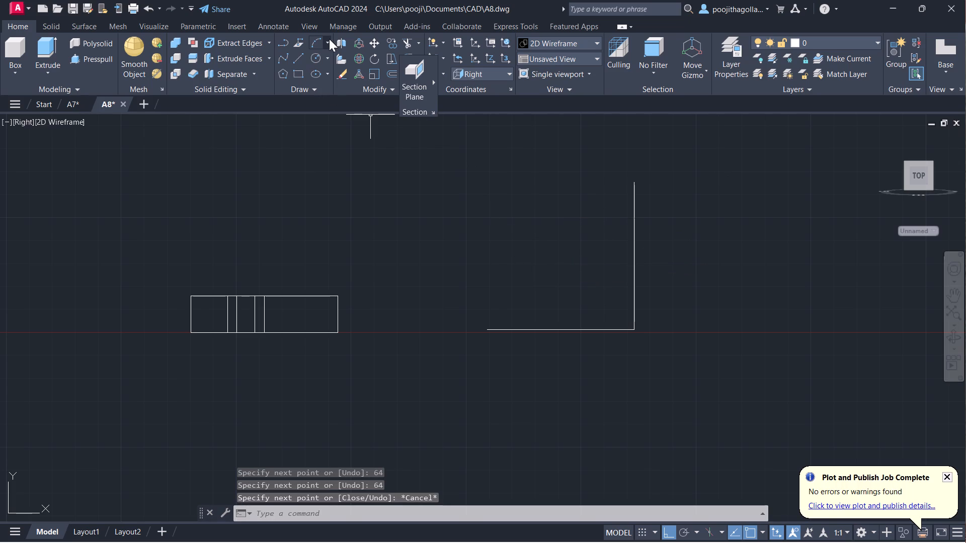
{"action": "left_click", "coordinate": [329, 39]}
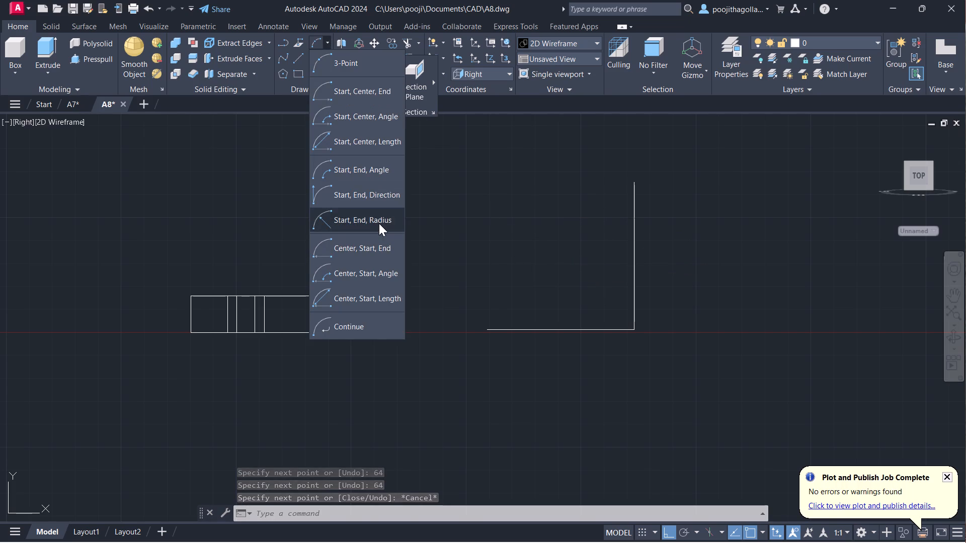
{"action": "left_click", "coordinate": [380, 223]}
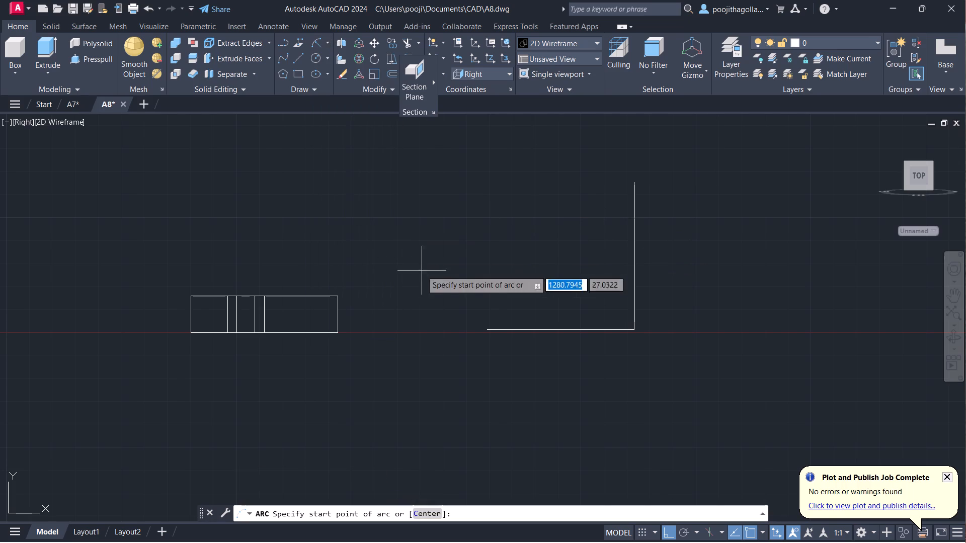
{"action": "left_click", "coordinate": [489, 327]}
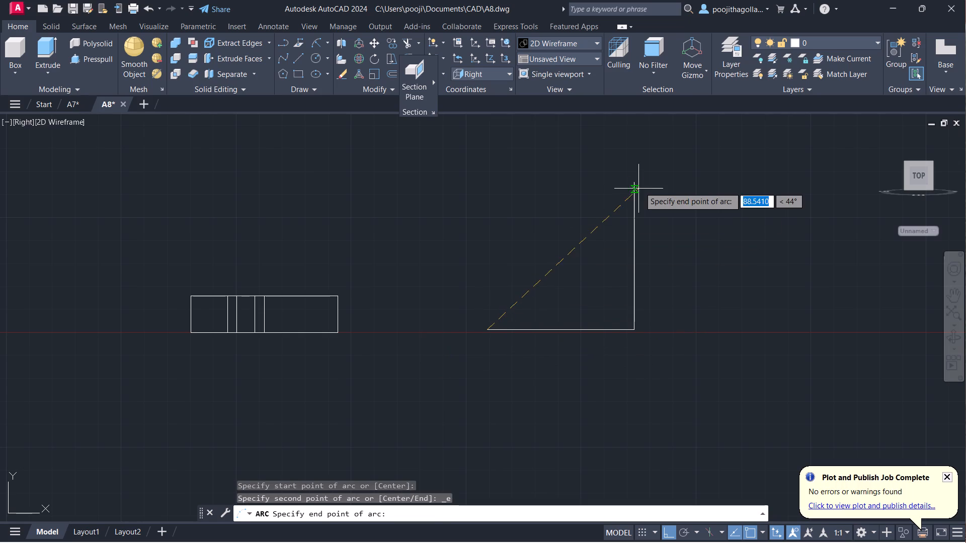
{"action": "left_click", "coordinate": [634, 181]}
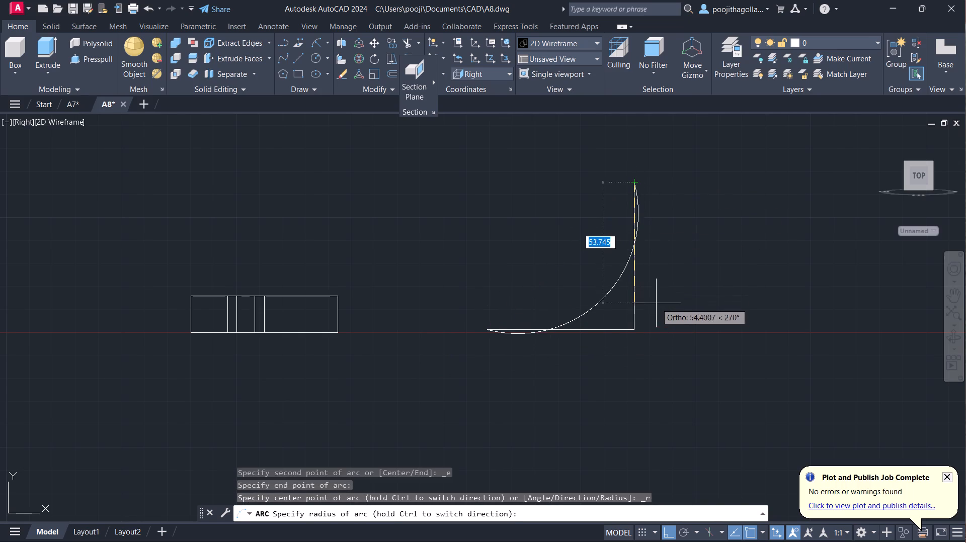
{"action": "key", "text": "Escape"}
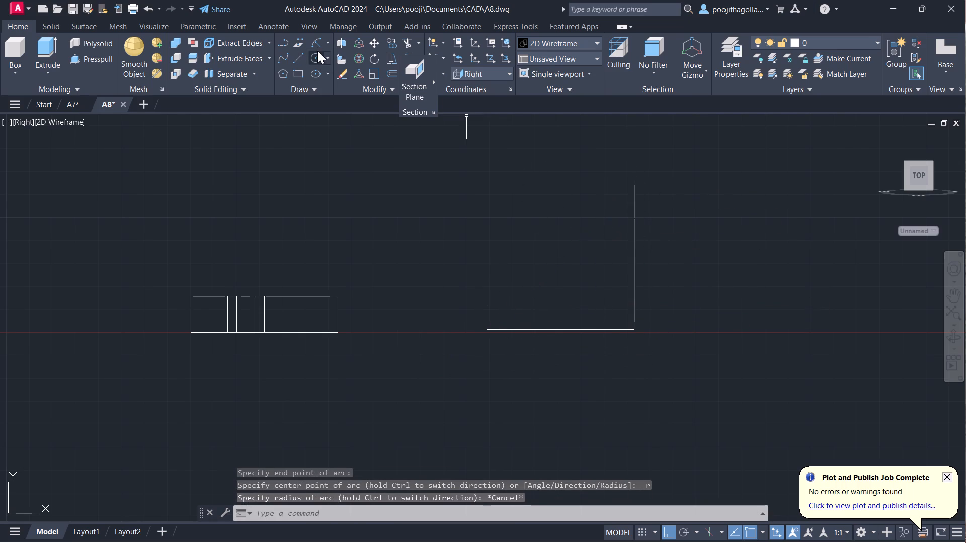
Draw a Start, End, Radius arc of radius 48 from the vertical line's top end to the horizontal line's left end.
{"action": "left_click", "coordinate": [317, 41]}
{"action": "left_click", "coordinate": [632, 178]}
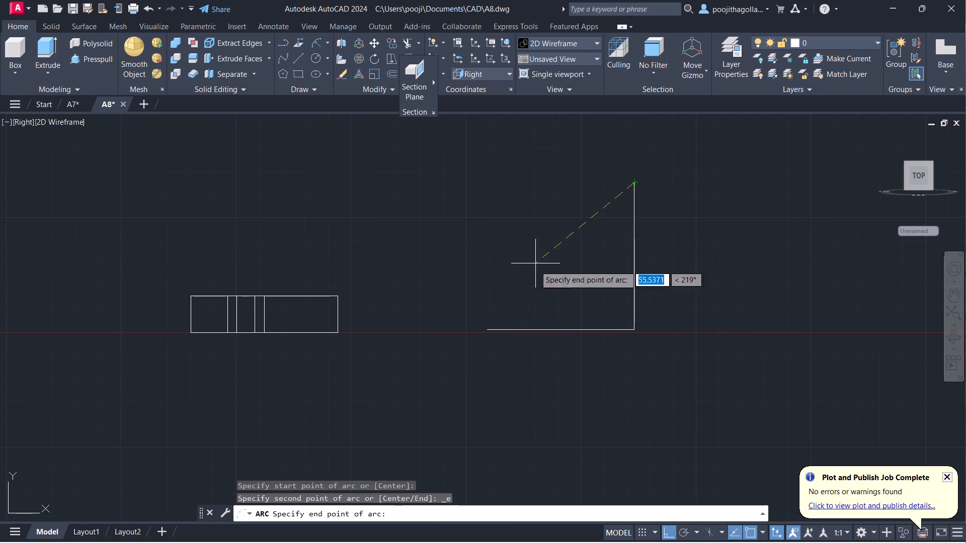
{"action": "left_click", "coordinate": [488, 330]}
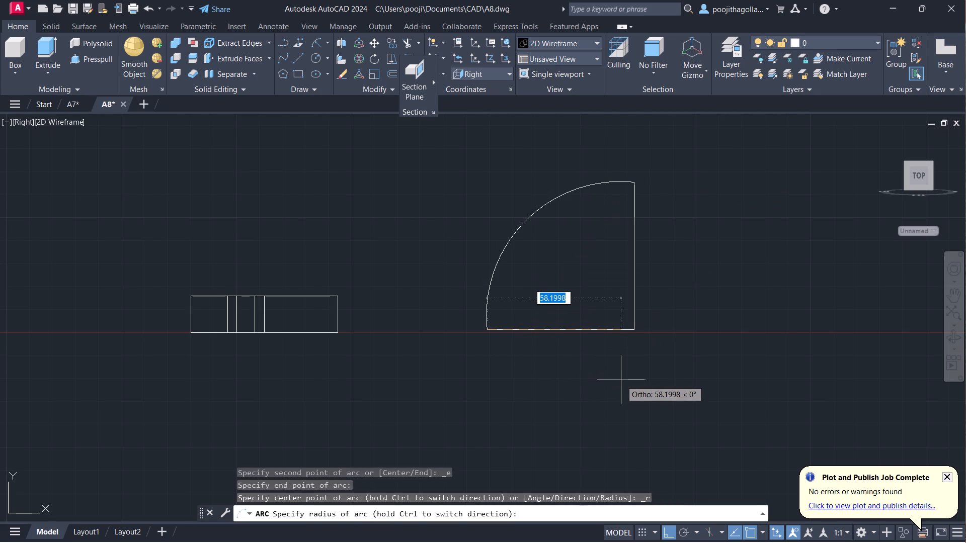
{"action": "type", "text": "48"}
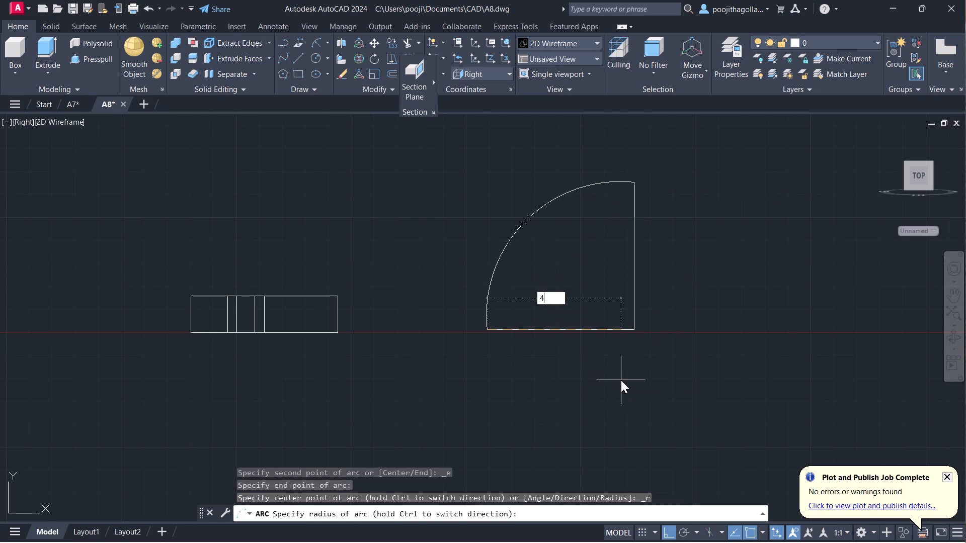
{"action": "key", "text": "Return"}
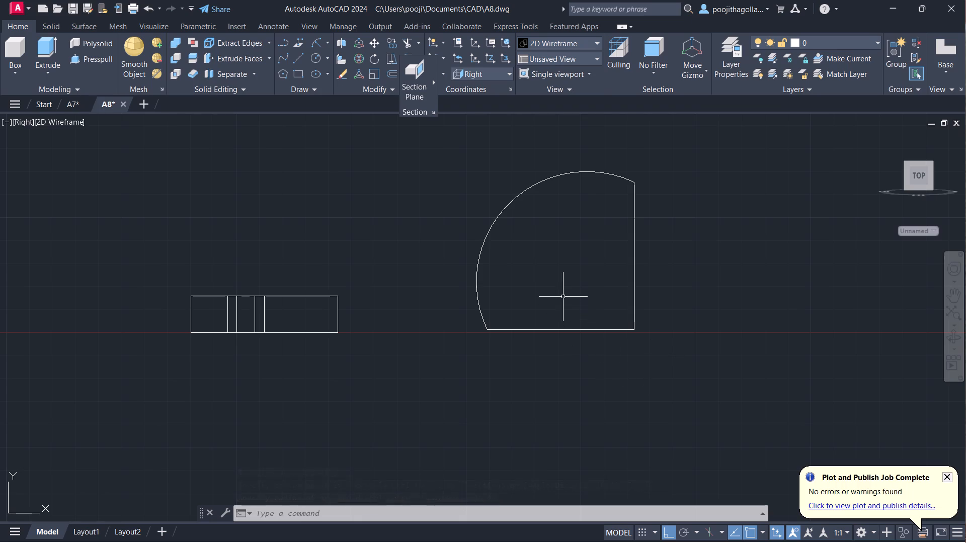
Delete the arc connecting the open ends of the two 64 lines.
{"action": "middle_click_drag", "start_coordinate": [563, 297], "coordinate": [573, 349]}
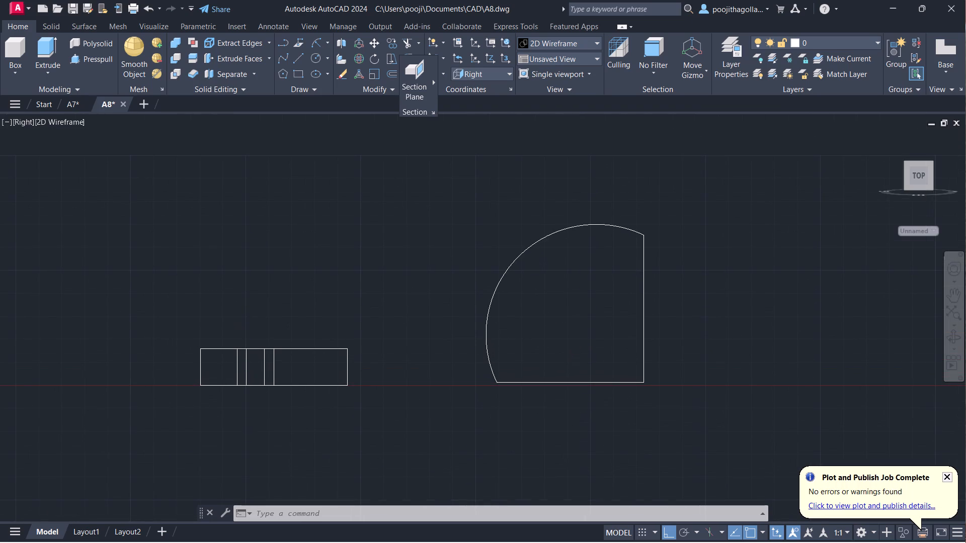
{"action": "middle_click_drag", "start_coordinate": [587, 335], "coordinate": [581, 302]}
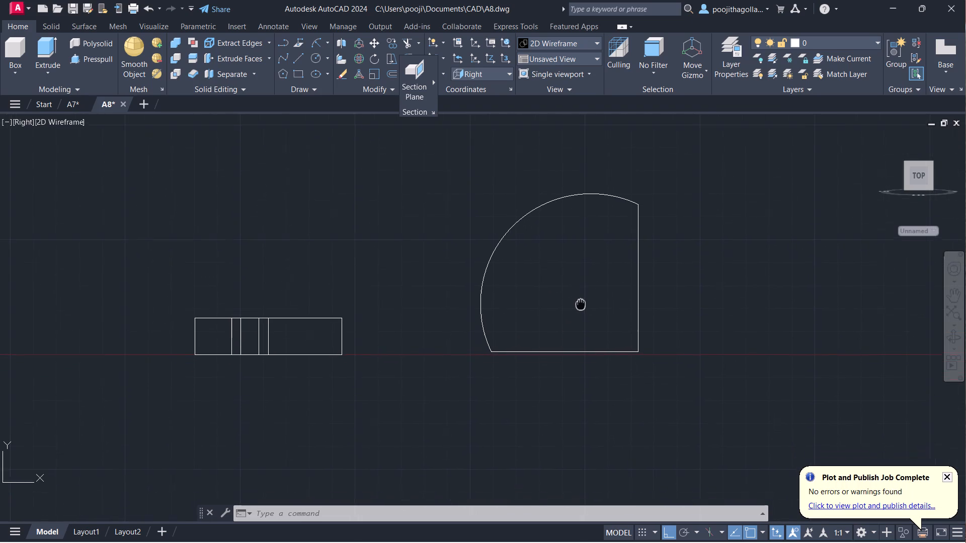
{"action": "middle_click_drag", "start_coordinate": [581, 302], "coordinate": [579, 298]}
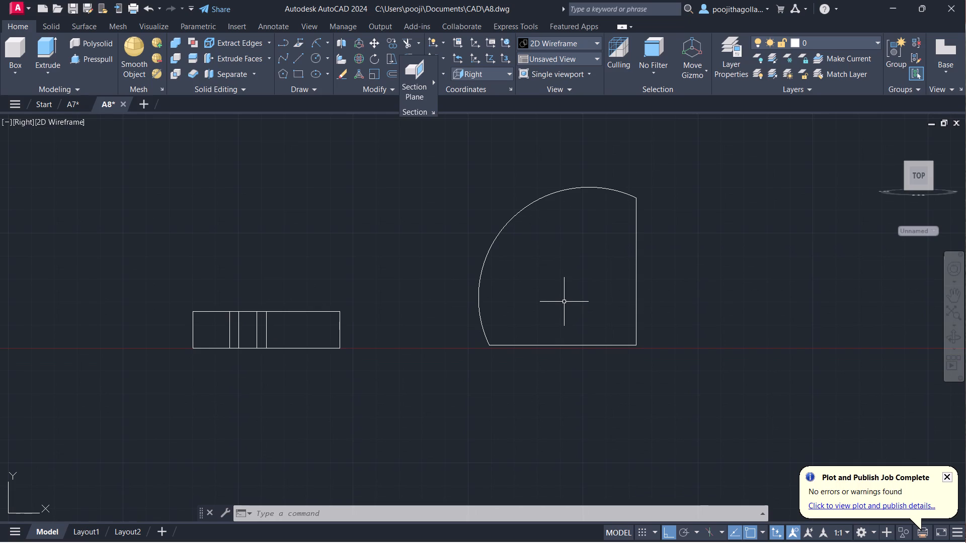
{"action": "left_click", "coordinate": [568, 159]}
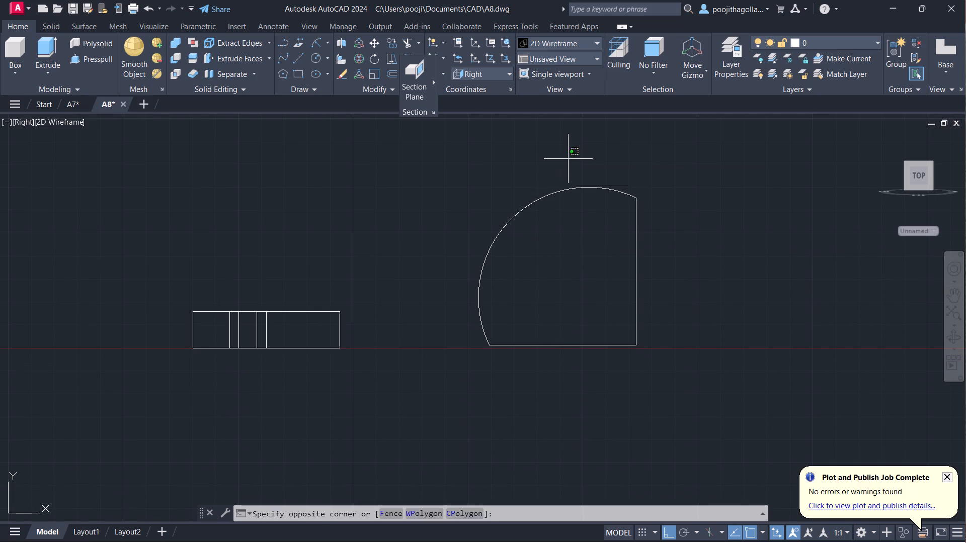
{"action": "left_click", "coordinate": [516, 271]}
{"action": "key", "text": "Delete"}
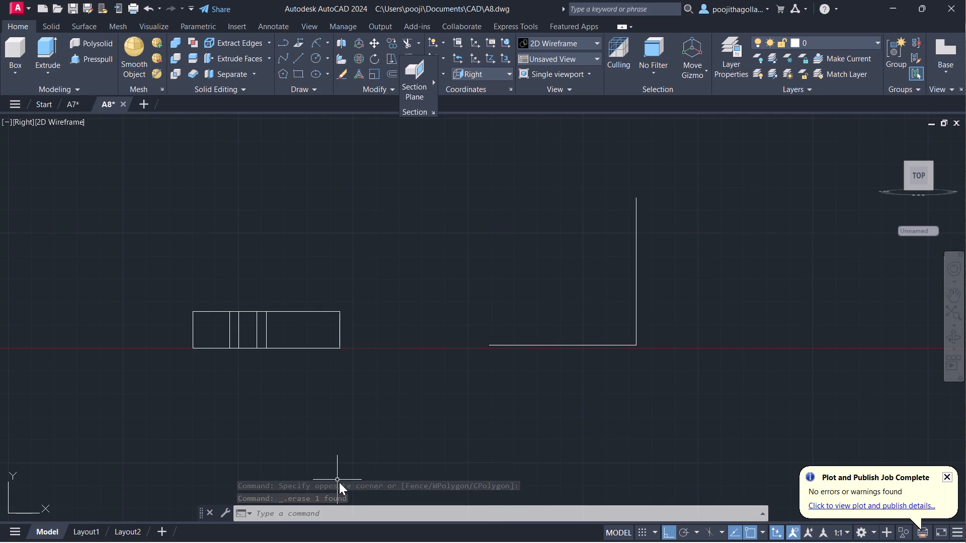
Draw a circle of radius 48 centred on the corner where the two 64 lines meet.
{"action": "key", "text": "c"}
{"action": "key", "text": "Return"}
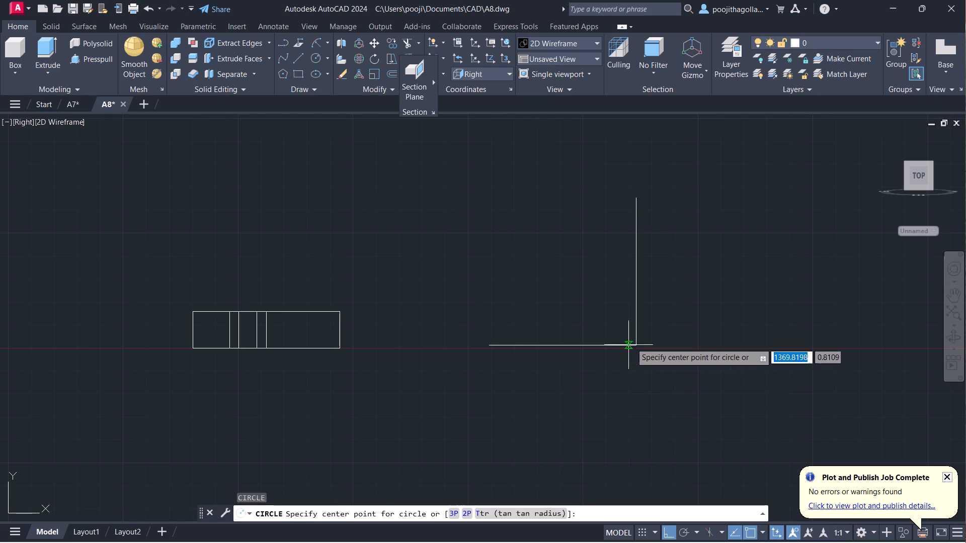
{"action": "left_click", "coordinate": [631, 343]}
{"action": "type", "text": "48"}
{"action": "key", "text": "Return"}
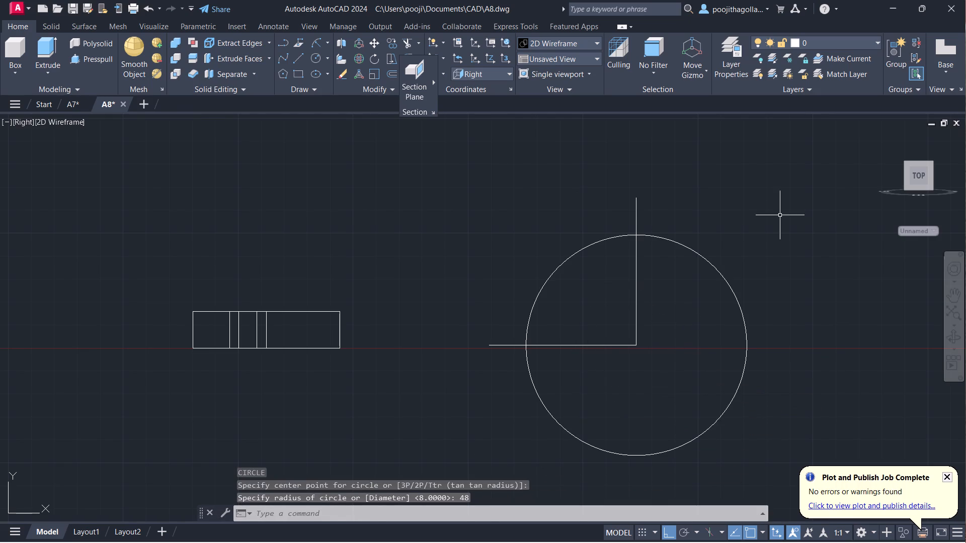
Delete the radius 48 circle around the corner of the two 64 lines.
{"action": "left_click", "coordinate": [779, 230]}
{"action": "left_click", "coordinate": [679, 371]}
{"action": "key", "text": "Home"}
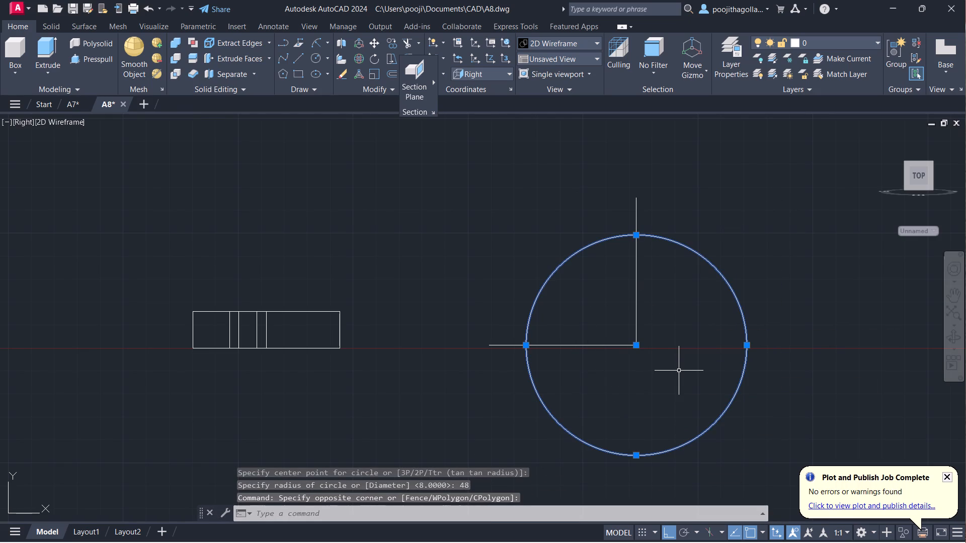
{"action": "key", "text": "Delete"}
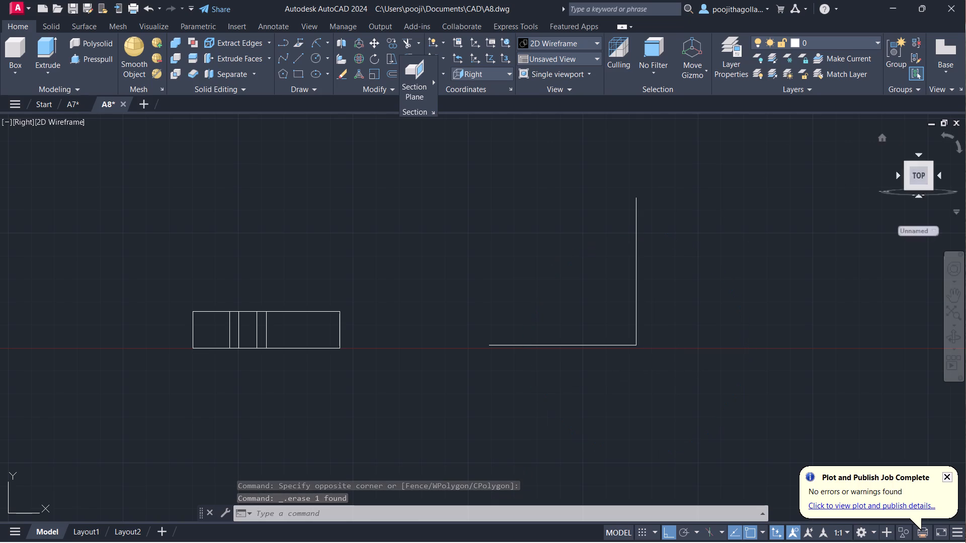
Draw a Start, End, Radius arc from the vertical line's top end to the horizontal line's left end.
{"action": "left_click", "coordinate": [316, 39]}
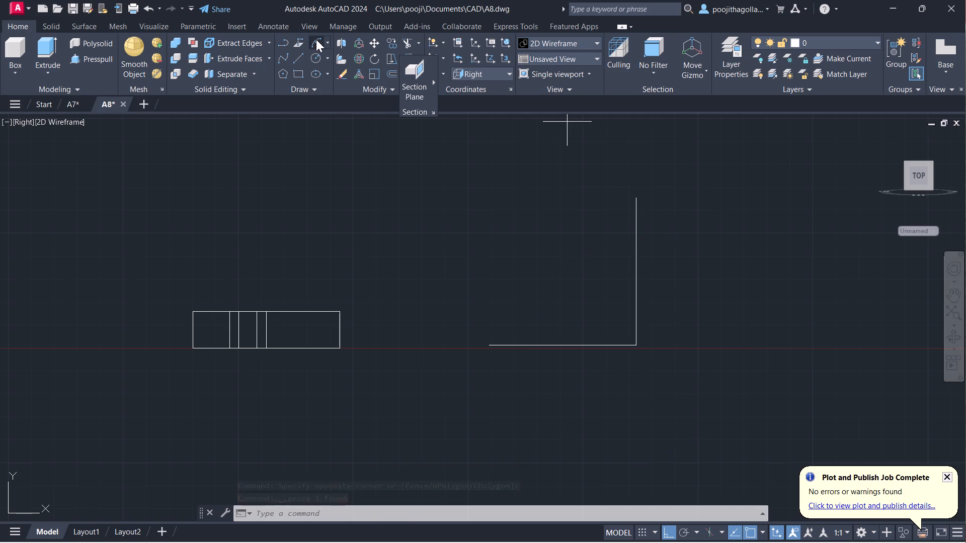
{"action": "left_click", "coordinate": [639, 198]}
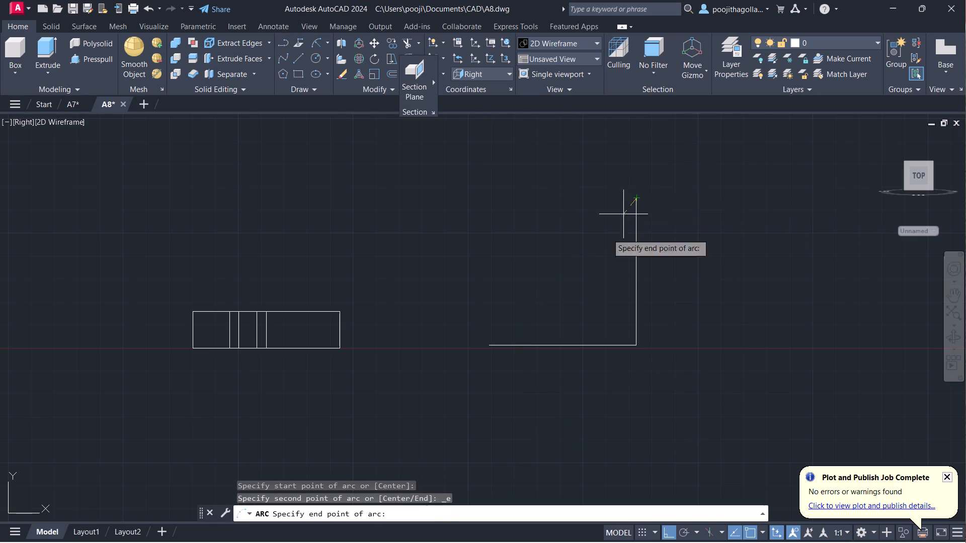
{"action": "left_click", "coordinate": [488, 346]}
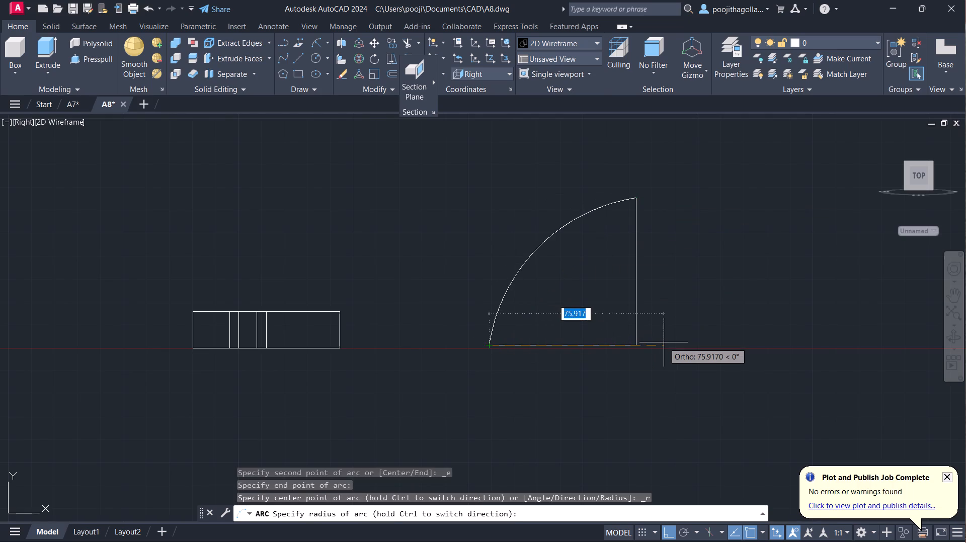
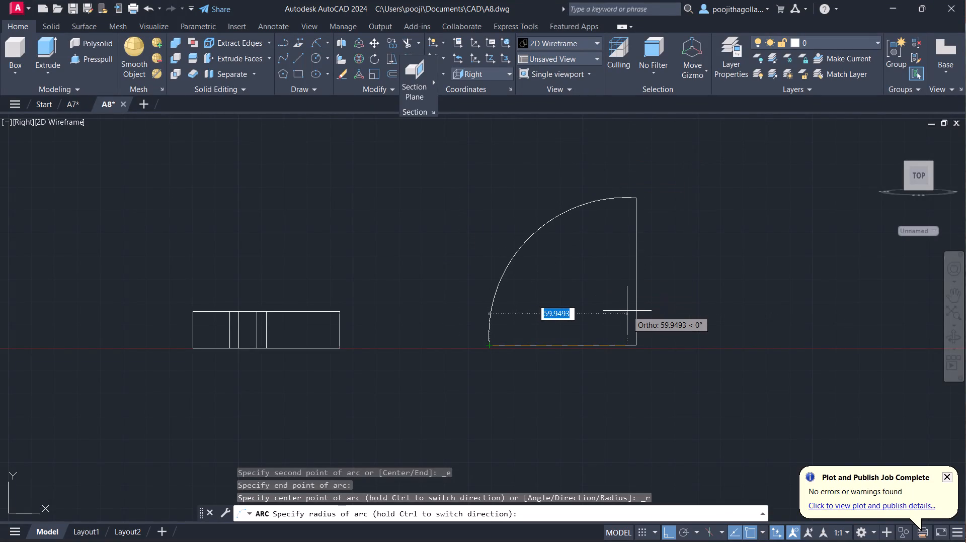
Set the arc's radius to 48.
{"action": "type", "text": "48"}
{"action": "key", "text": "Return"}
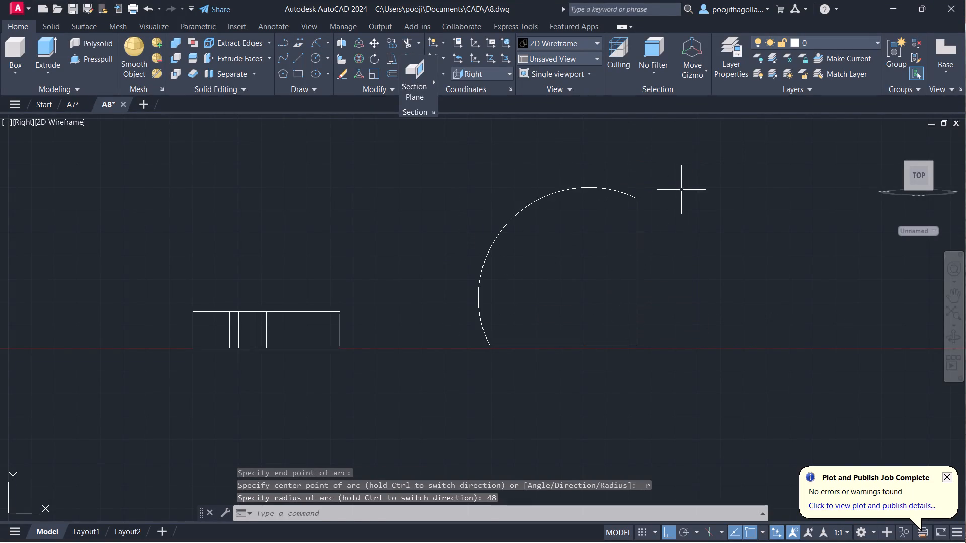
Join the radius 48 arc and the two 64 lines into one closed side profile.
{"action": "left_click_drag", "start_coordinate": [706, 168], "coordinate": [693, 189]}
{"action": "left_click", "coordinate": [423, 381]}
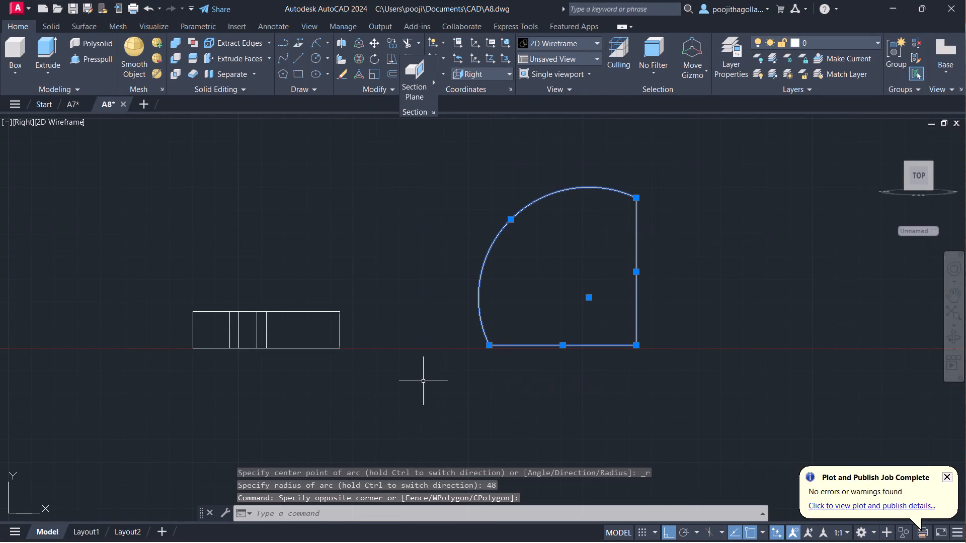
{"action": "key", "text": "j"}
{"action": "key", "text": "Return"}
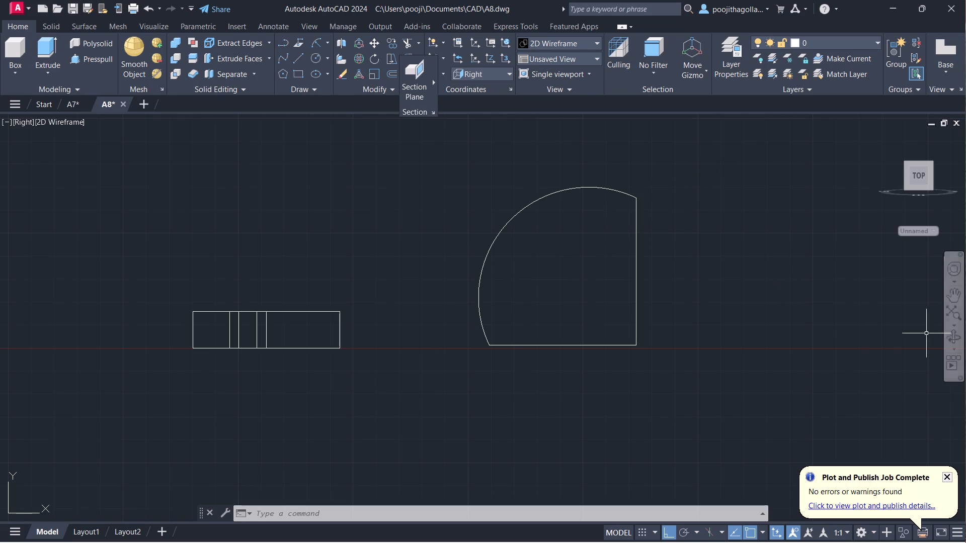
Orbit to a 3D view of the side profile and set the visual style to Shades of Gray.
{"action": "left_click", "coordinate": [952, 334]}
{"action": "left_click_drag", "start_coordinate": [687, 349], "coordinate": [663, 338]}
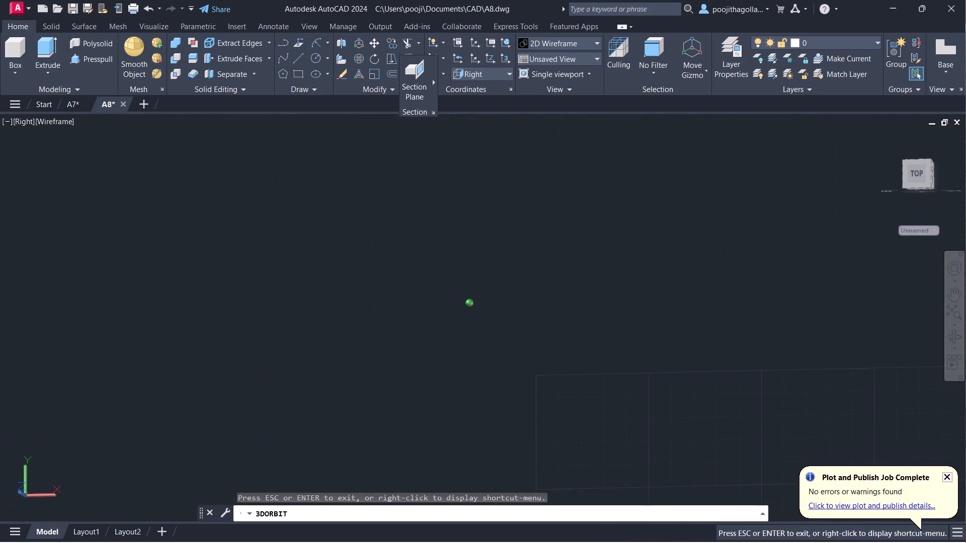
{"action": "left_click_drag", "start_coordinate": [663, 338], "coordinate": [631, 325]}
{"action": "scroll", "coordinate": [635, 317], "scroll_direction": "down", "scroll_amount": 6}
{"action": "scroll", "coordinate": [650, 307], "scroll_direction": "up", "scroll_amount": 1}
{"action": "scroll", "coordinate": [650, 307], "scroll_direction": "down", "scroll_amount": 5}
{"action": "scroll", "coordinate": [655, 305], "scroll_direction": "up", "scroll_amount": 1}
{"action": "scroll", "coordinate": [655, 305], "scroll_direction": "down", "scroll_amount": 4}
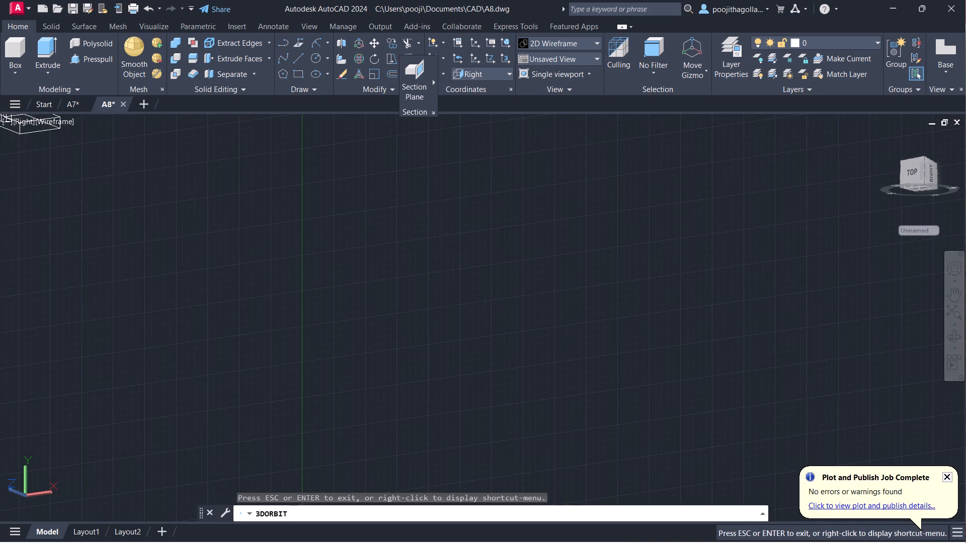
{"action": "scroll", "coordinate": [655, 305], "scroll_direction": "down", "scroll_amount": 4}
{"action": "scroll", "coordinate": [458, 216], "scroll_direction": "down", "scroll_amount": 5}
{"action": "middle_click_drag", "start_coordinate": [721, 329], "coordinate": [548, 296]}
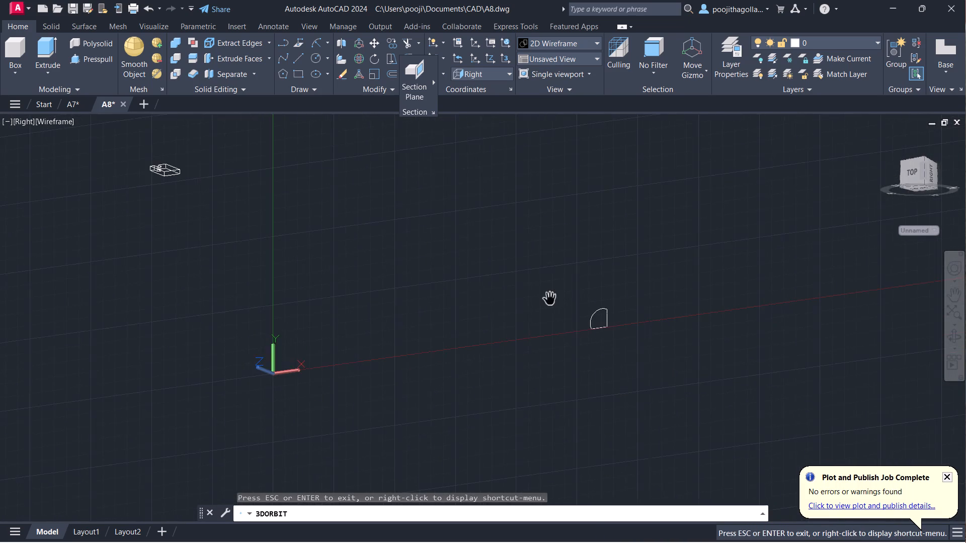
{"action": "scroll", "coordinate": [588, 344], "scroll_direction": "up", "scroll_amount": 4}
{"action": "scroll", "coordinate": [616, 301], "scroll_direction": "up", "scroll_amount": 4}
{"action": "scroll", "coordinate": [559, 316], "scroll_direction": "up", "scroll_amount": 3}
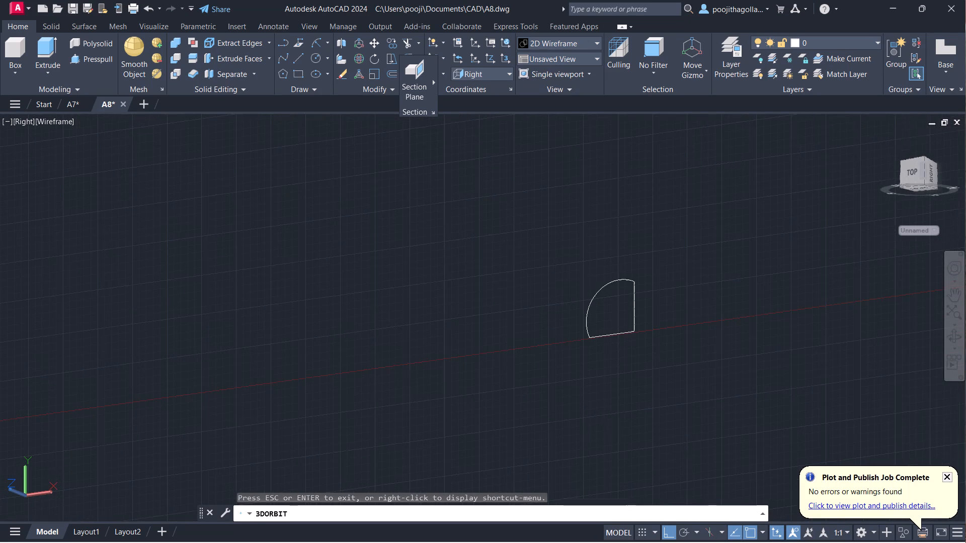
{"action": "scroll", "coordinate": [559, 316], "scroll_direction": "up", "scroll_amount": 5}
{"action": "key", "text": "Escape"}
{"action": "left_click", "coordinate": [68, 124]}
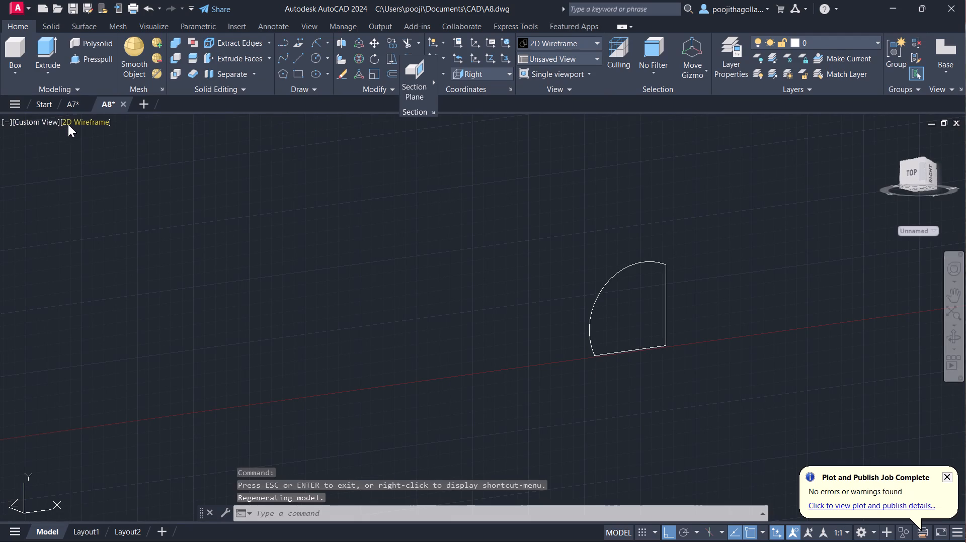
{"action": "left_click", "coordinate": [130, 231]}
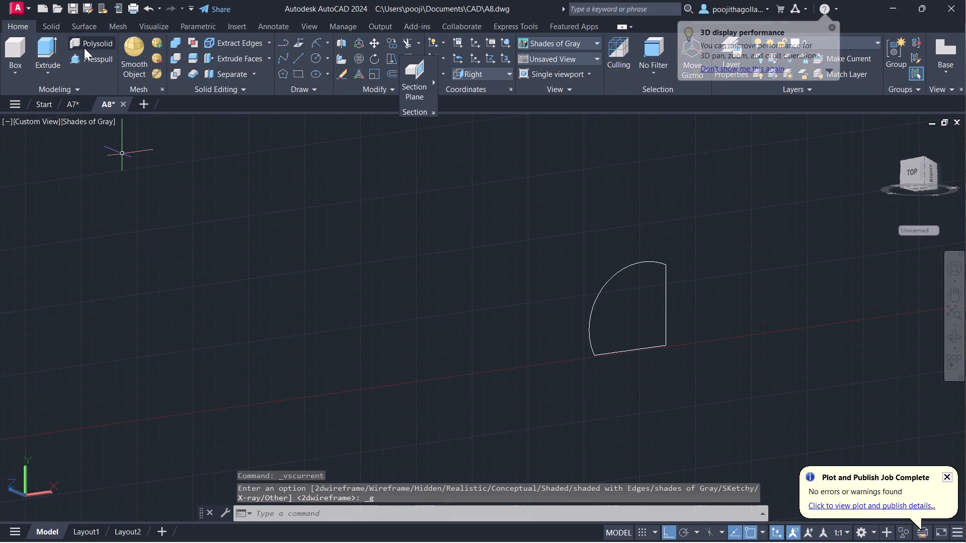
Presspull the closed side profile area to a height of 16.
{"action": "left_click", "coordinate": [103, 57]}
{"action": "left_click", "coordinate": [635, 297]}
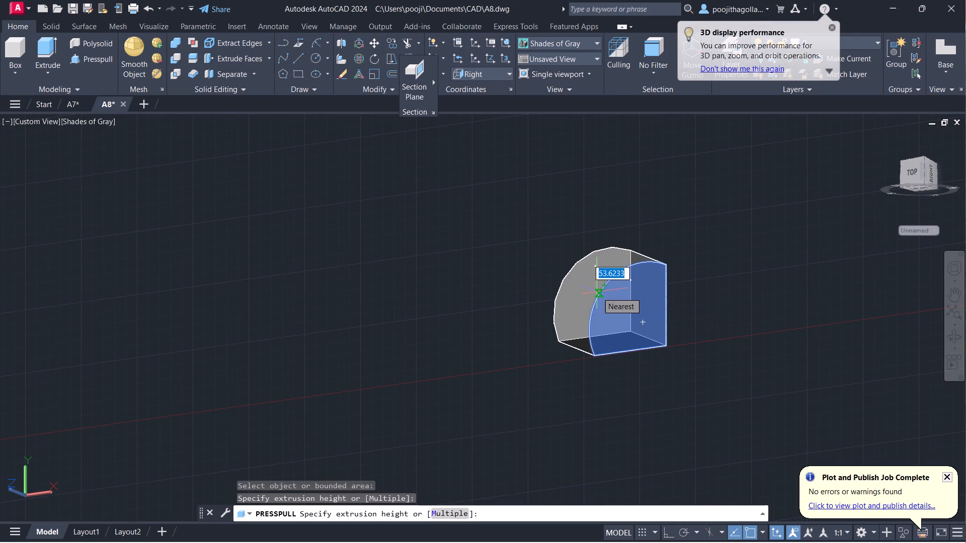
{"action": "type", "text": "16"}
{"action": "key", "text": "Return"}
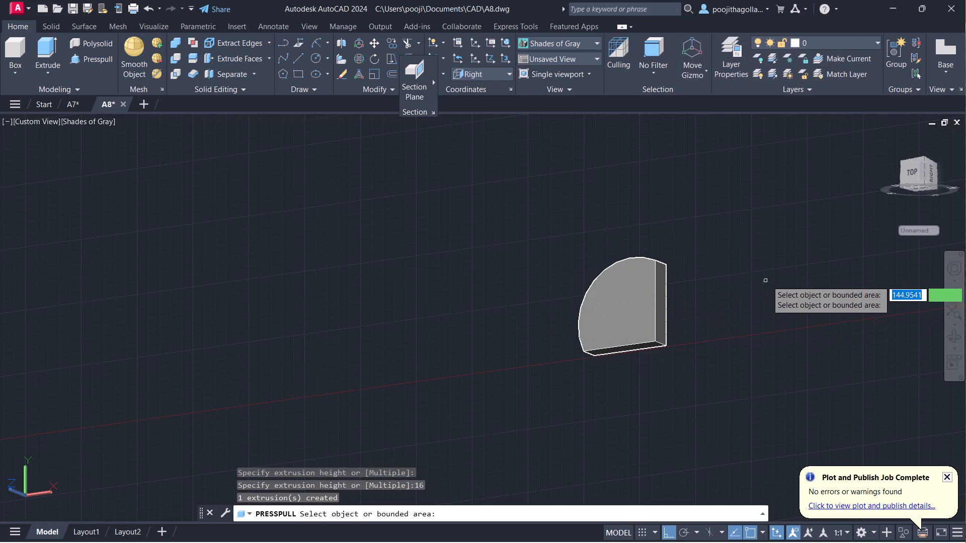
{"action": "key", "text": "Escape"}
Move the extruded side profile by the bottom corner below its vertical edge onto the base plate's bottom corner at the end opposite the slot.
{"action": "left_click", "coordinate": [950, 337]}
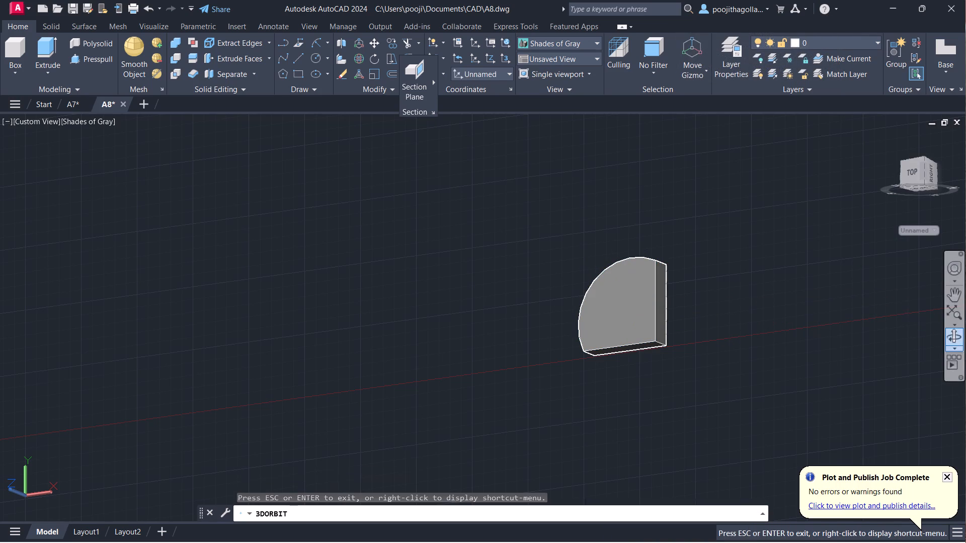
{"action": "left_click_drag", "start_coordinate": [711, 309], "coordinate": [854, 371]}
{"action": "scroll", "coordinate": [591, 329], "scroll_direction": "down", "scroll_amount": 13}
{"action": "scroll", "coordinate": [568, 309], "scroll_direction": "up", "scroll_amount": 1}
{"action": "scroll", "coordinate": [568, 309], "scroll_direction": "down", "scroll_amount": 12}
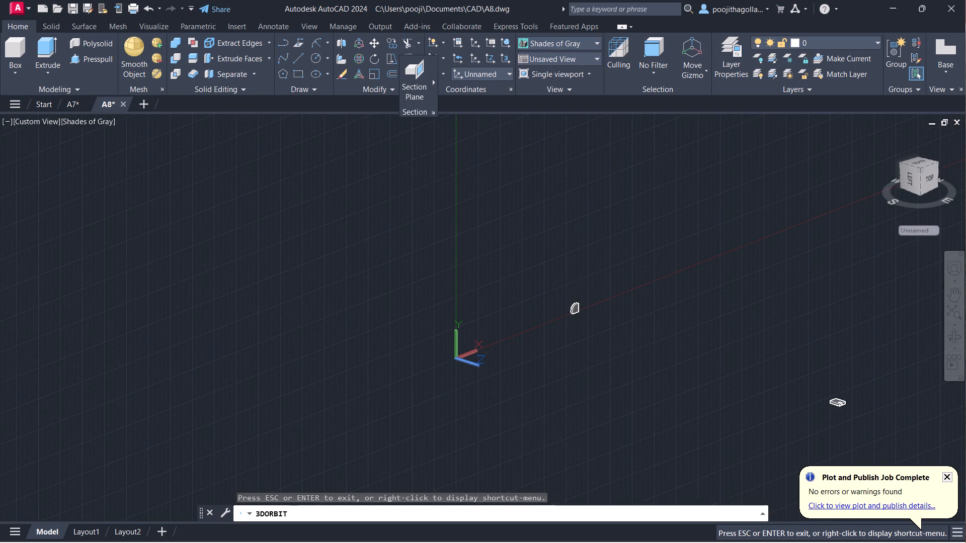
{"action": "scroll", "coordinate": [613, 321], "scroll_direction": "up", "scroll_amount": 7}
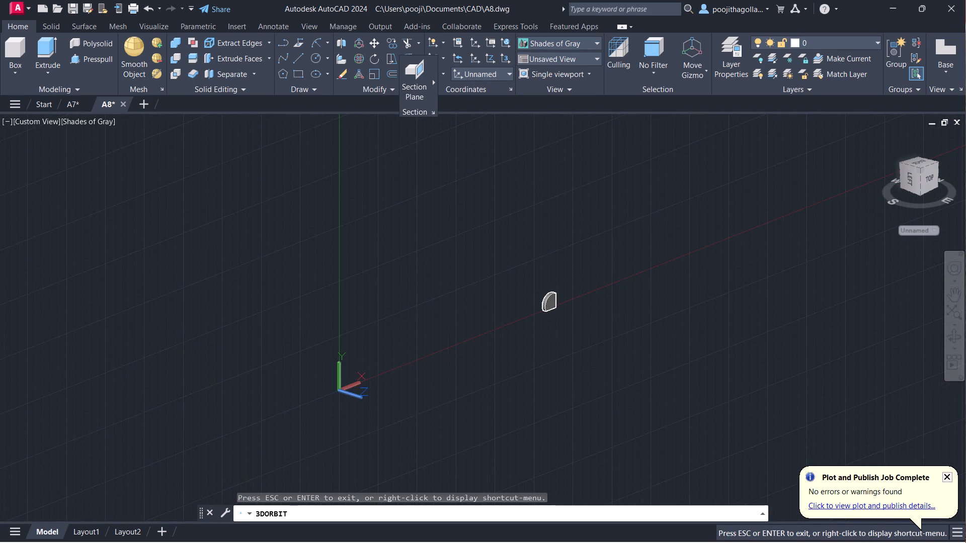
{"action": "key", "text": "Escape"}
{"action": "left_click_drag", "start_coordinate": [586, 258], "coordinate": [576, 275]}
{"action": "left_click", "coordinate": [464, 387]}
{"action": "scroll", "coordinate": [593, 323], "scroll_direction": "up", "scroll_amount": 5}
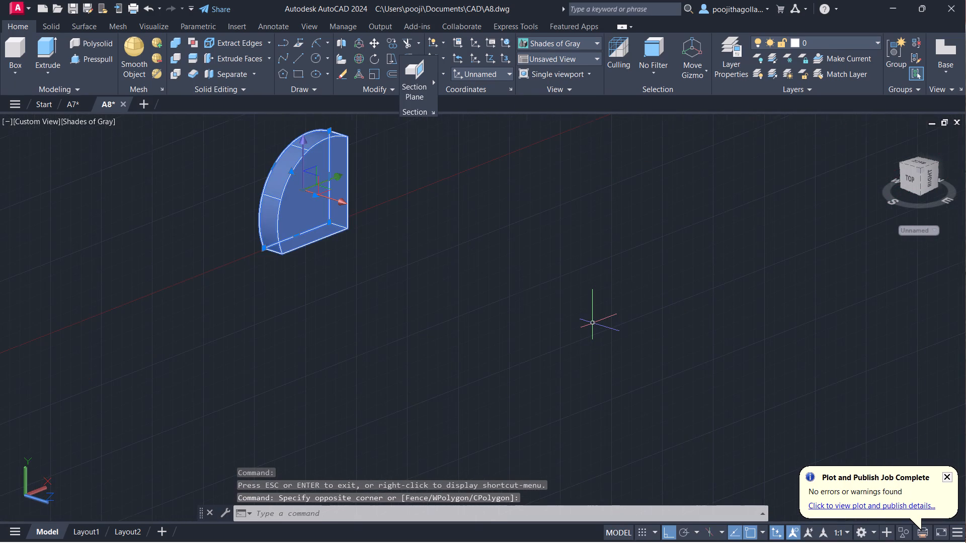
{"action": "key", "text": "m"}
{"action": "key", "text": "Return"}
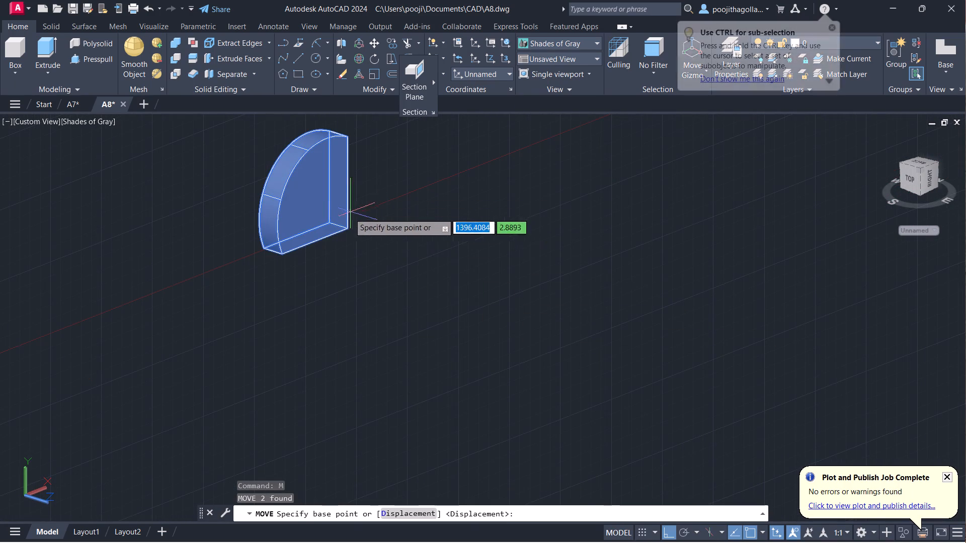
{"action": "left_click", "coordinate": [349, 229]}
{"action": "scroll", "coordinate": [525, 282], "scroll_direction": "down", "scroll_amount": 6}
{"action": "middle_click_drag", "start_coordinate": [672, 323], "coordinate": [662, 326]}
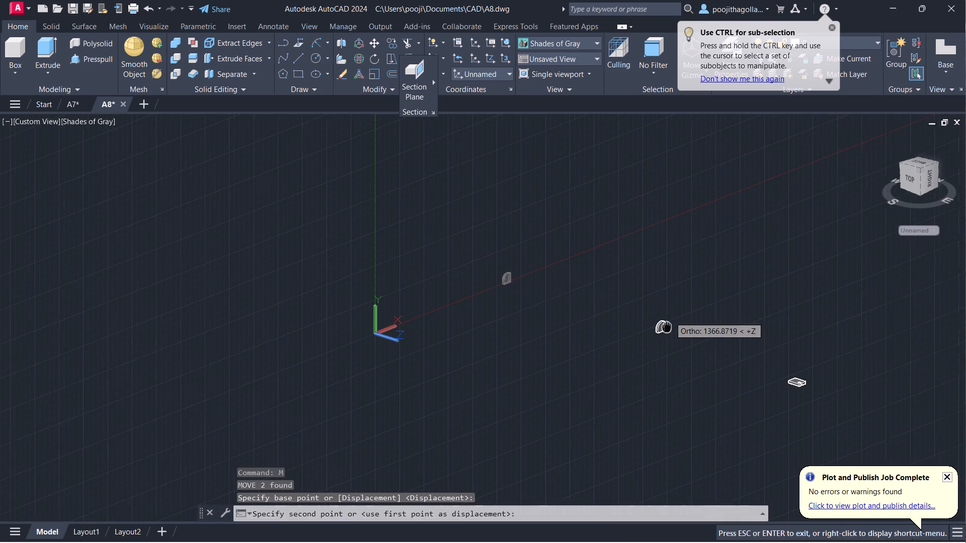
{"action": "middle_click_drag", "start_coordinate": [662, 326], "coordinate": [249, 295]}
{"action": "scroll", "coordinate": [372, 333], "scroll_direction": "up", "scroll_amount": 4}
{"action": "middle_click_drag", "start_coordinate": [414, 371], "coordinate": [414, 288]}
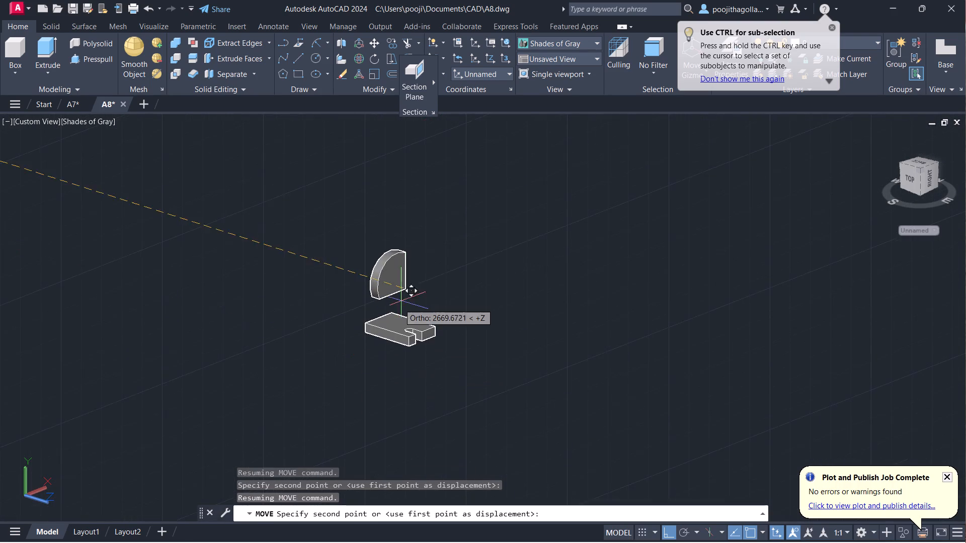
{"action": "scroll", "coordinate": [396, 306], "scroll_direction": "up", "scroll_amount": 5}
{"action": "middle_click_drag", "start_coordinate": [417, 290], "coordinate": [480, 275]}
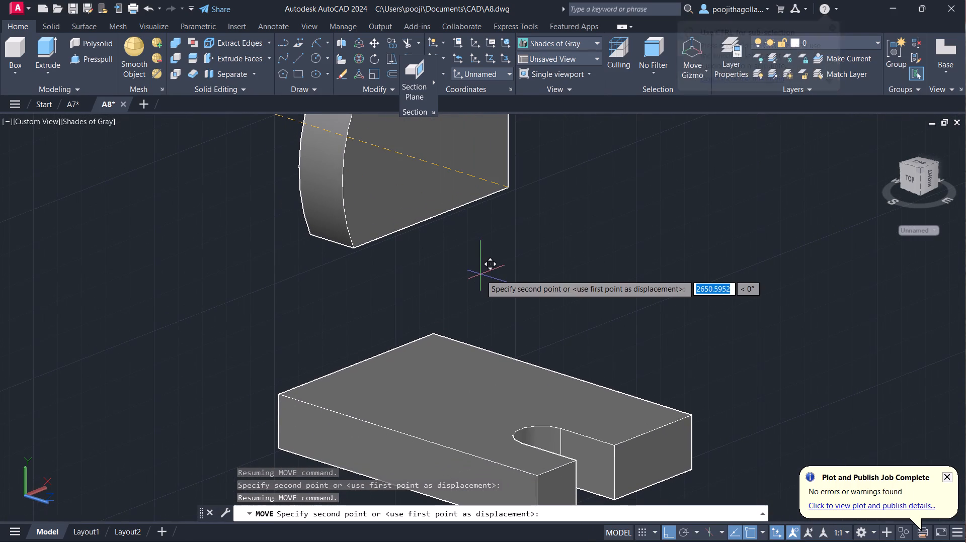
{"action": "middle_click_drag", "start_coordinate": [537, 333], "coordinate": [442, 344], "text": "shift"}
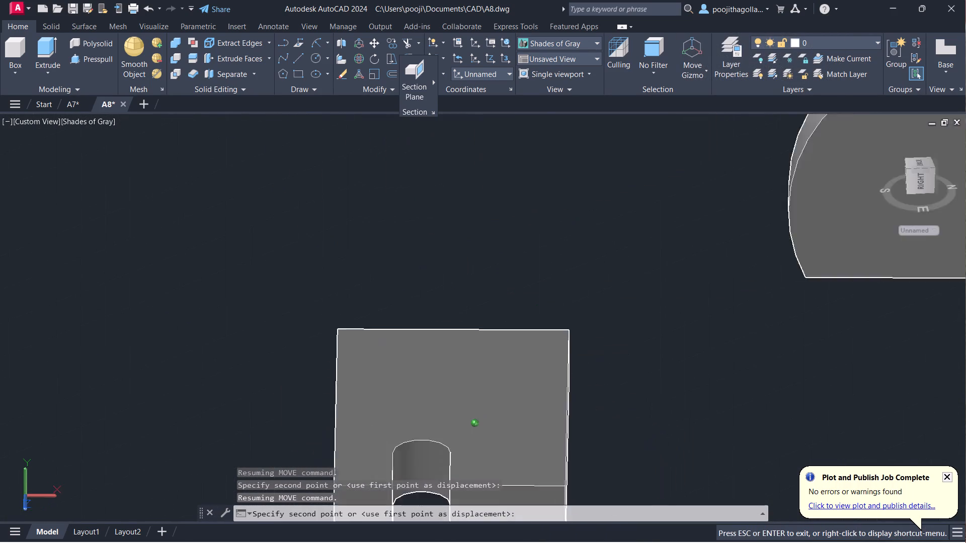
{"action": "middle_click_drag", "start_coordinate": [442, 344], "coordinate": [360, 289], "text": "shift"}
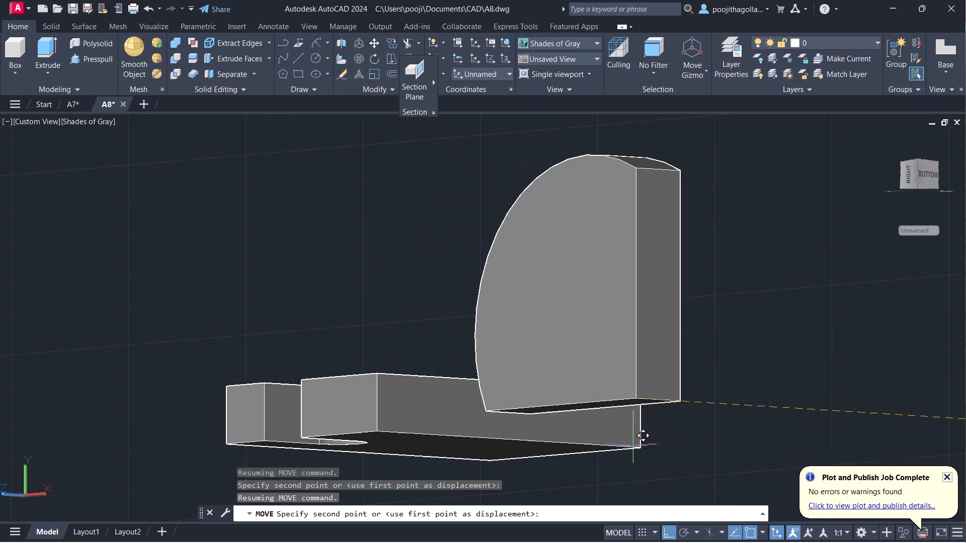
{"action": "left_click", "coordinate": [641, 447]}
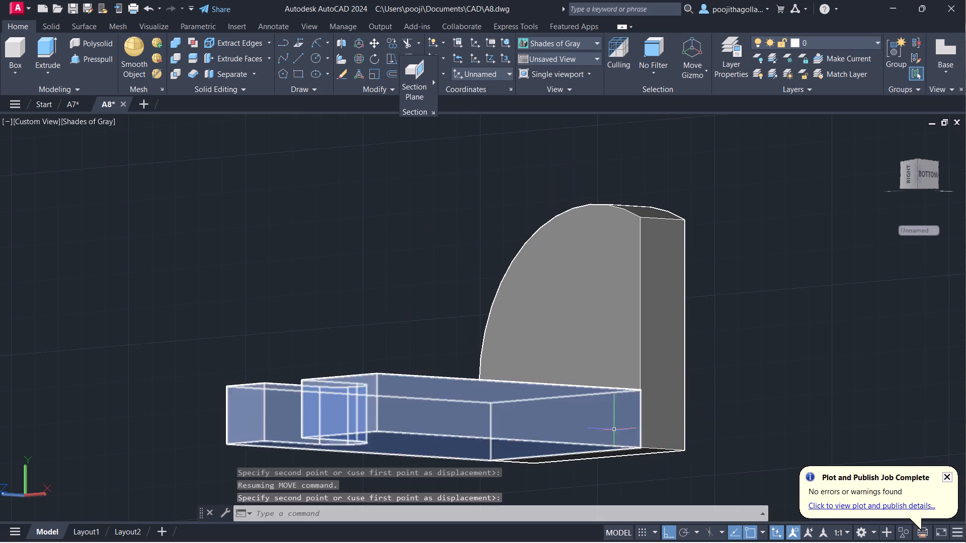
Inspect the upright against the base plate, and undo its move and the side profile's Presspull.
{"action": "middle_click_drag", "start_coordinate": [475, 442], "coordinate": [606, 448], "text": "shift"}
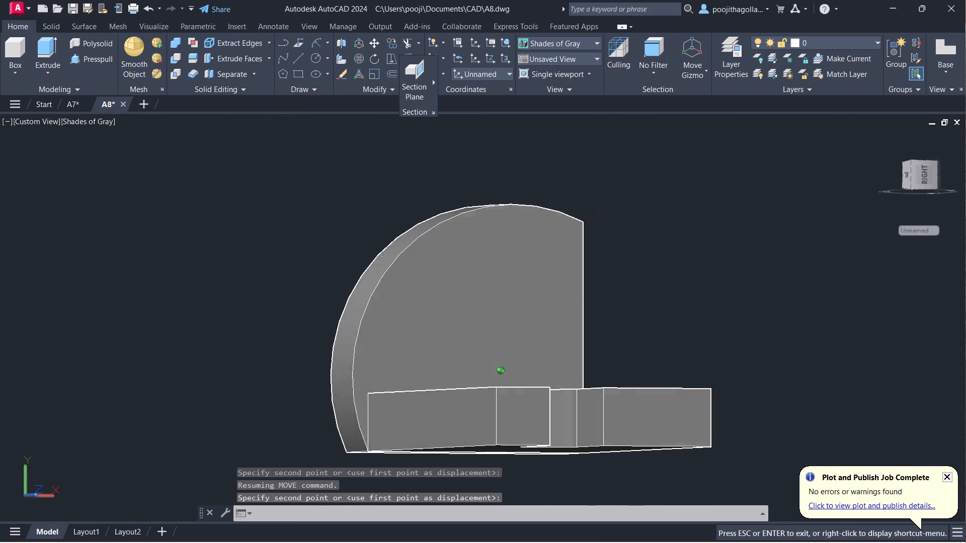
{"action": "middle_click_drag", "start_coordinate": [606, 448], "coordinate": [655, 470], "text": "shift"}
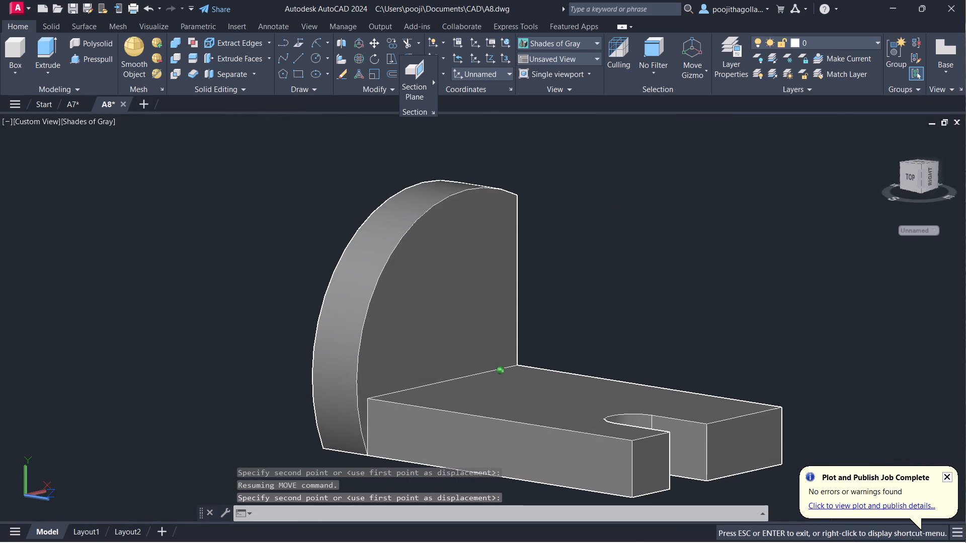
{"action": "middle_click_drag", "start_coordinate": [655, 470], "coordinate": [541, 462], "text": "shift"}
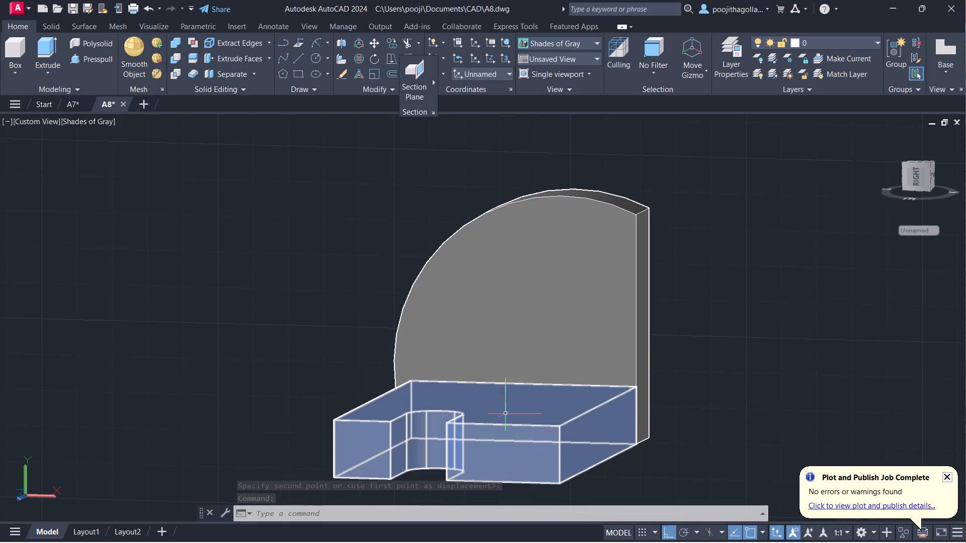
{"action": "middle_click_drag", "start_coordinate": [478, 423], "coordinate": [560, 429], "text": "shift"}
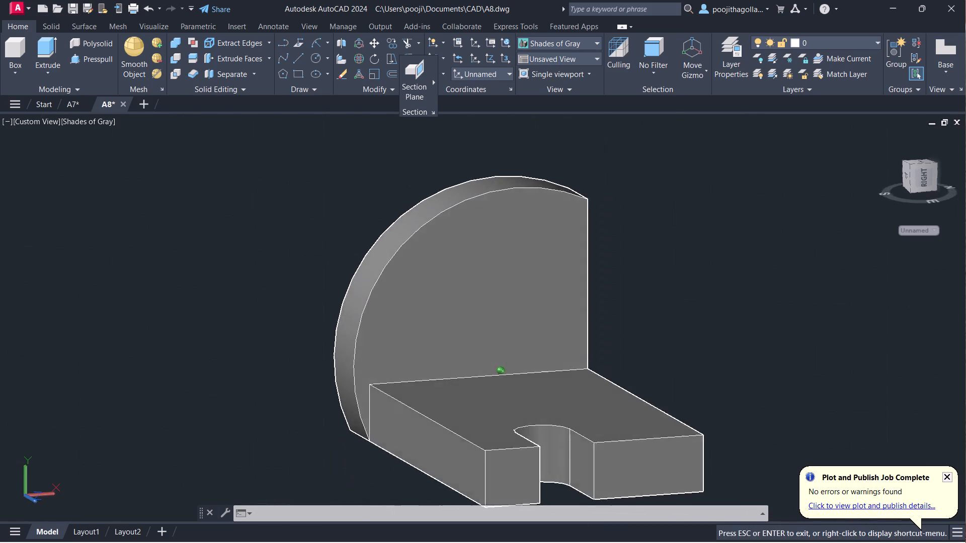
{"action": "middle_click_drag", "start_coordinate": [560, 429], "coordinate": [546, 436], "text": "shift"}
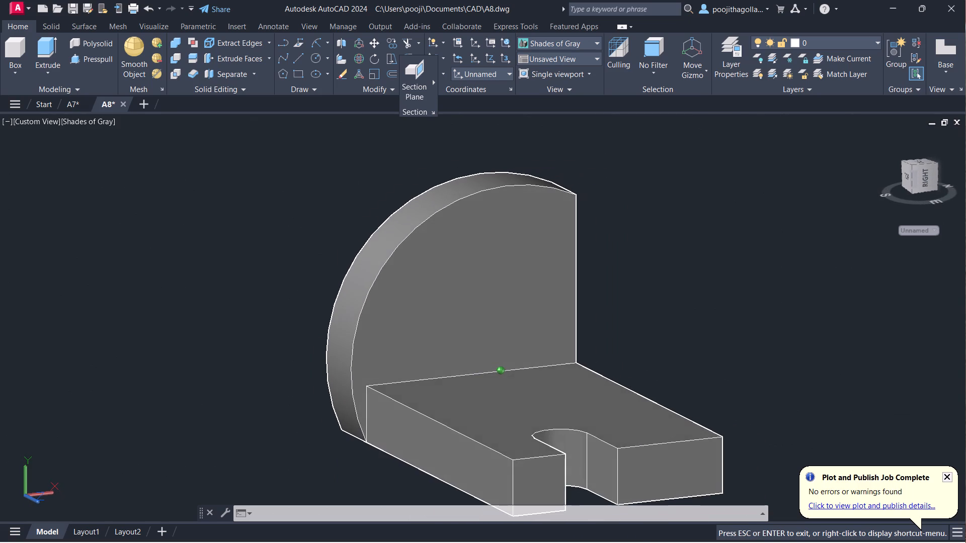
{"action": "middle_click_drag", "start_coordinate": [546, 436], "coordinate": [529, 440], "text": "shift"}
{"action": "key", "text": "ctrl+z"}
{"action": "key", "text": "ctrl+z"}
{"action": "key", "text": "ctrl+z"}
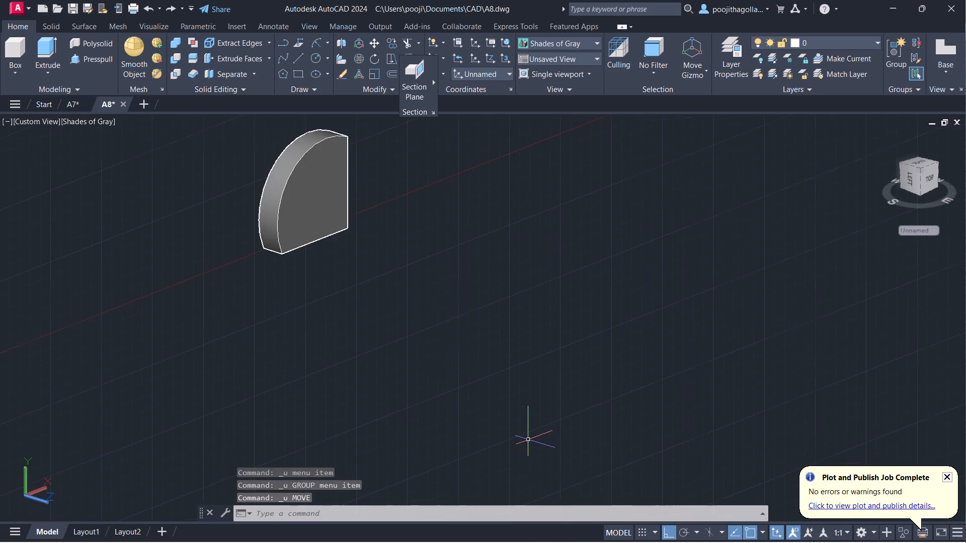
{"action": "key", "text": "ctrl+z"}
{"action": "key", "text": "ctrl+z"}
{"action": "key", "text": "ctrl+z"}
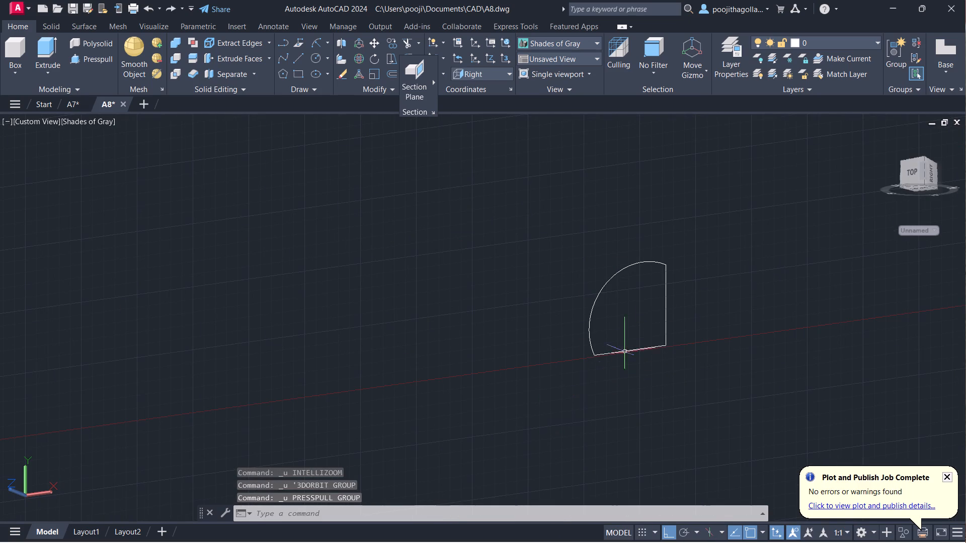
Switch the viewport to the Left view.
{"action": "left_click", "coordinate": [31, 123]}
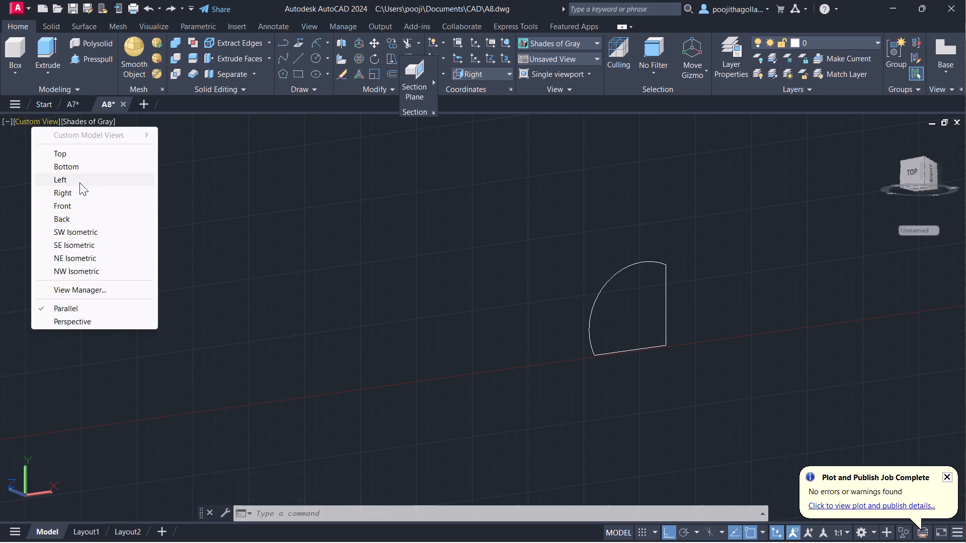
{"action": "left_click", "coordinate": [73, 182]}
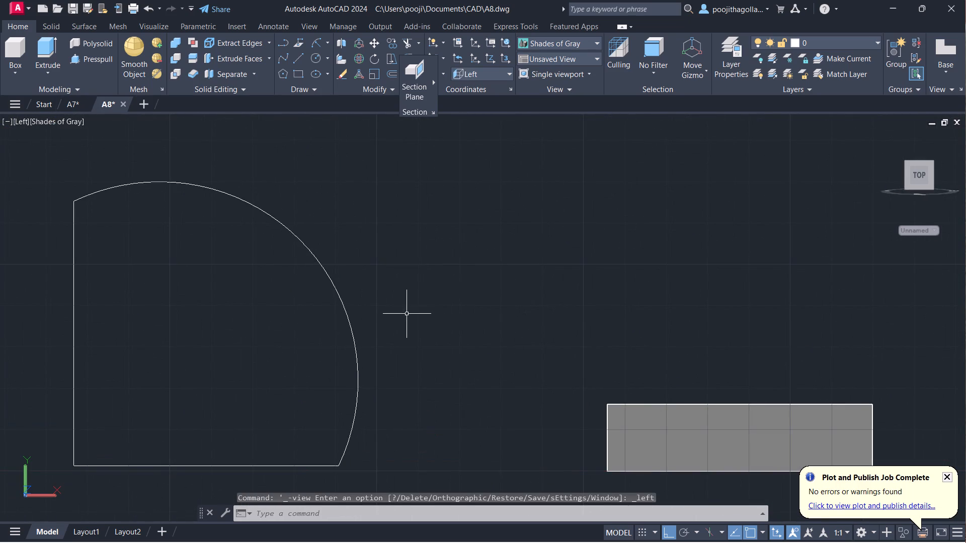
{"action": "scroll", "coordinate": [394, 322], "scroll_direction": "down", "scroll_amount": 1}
Set the viewport to the Right view with both the base plate and side profile in sight.
{"action": "left_click", "coordinate": [39, 121]}
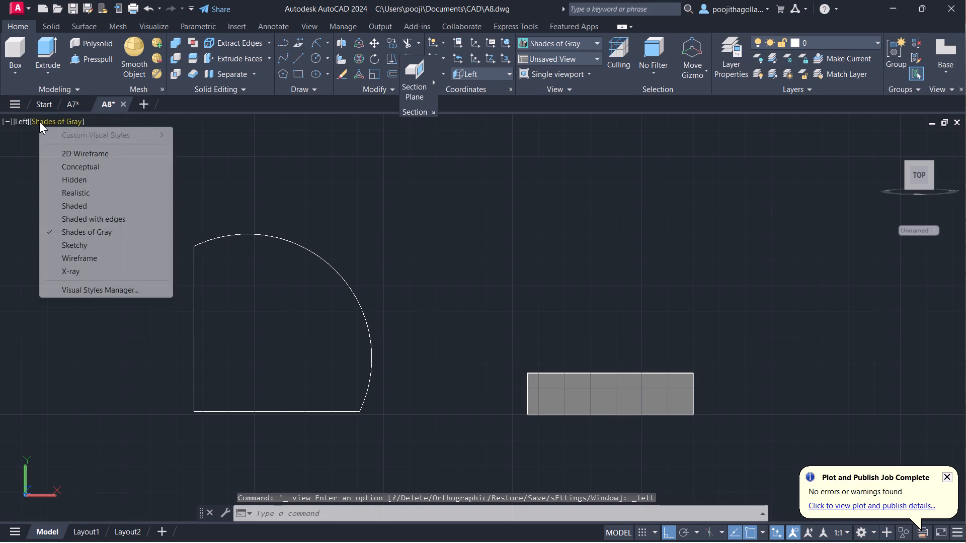
{"action": "left_click", "coordinate": [18, 121]}
{"action": "left_click", "coordinate": [18, 121]}
{"action": "left_click", "coordinate": [18, 125]}
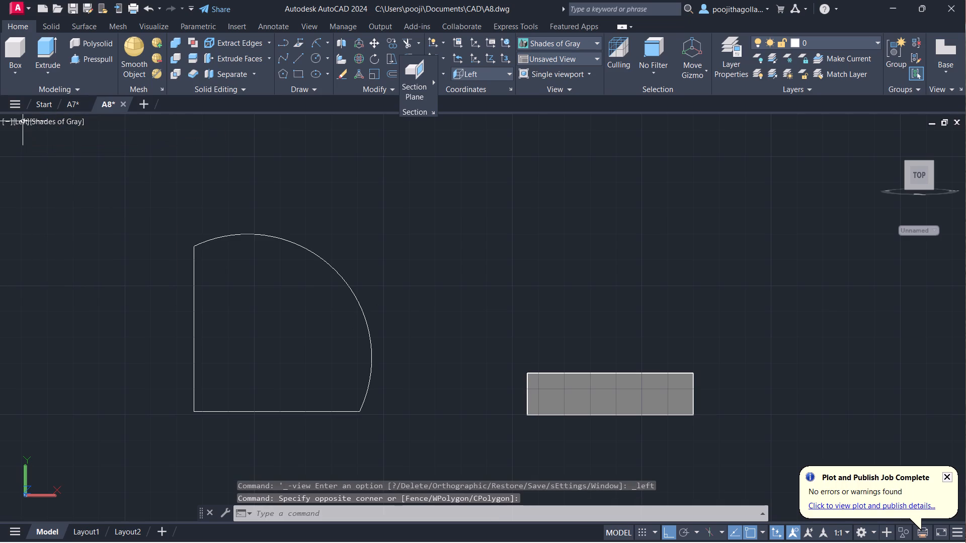
{"action": "left_click", "coordinate": [23, 122]}
{"action": "key", "text": "Escape"}
{"action": "left_click", "coordinate": [22, 125]}
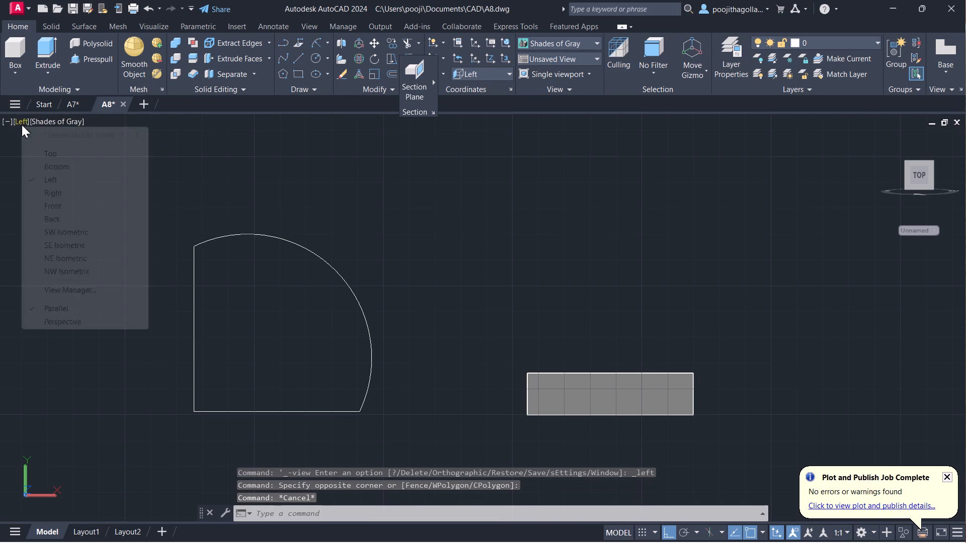
{"action": "left_click", "coordinate": [60, 194]}
{"action": "scroll", "coordinate": [248, 295], "scroll_direction": "down", "scroll_amount": 1}
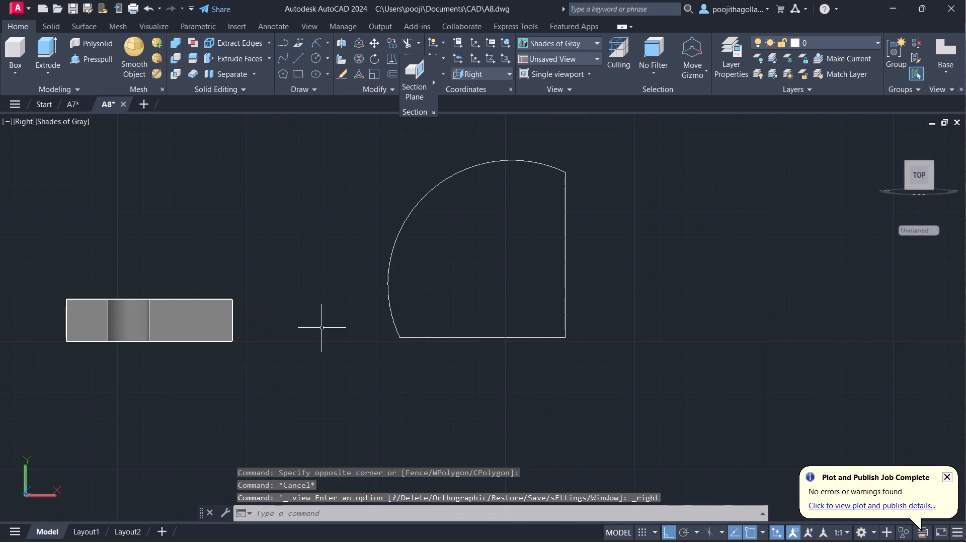
Explode the side profile and delete its curved arc, keeping the bottom and vertical edges.
{"action": "middle_click_drag", "start_coordinate": [413, 349], "coordinate": [301, 349]}
{"action": "scroll", "coordinate": [290, 283], "scroll_direction": "up", "scroll_amount": 2}
{"action": "middle_click_drag", "start_coordinate": [313, 279], "coordinate": [326, 343]}
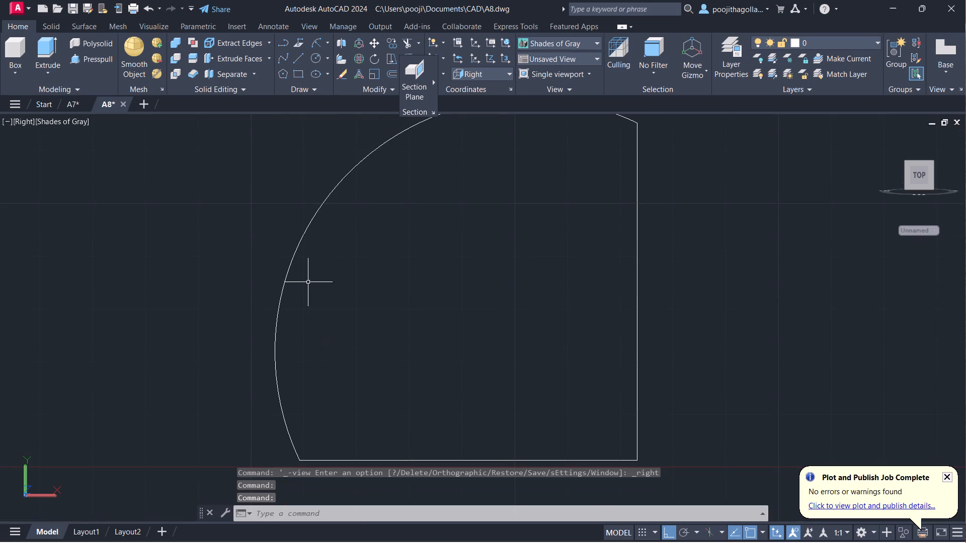
{"action": "scroll", "coordinate": [306, 267], "scroll_direction": "down", "scroll_amount": 1}
{"action": "left_click_drag", "start_coordinate": [332, 173], "coordinate": [333, 197]}
{"action": "left_click", "coordinate": [315, 245]}
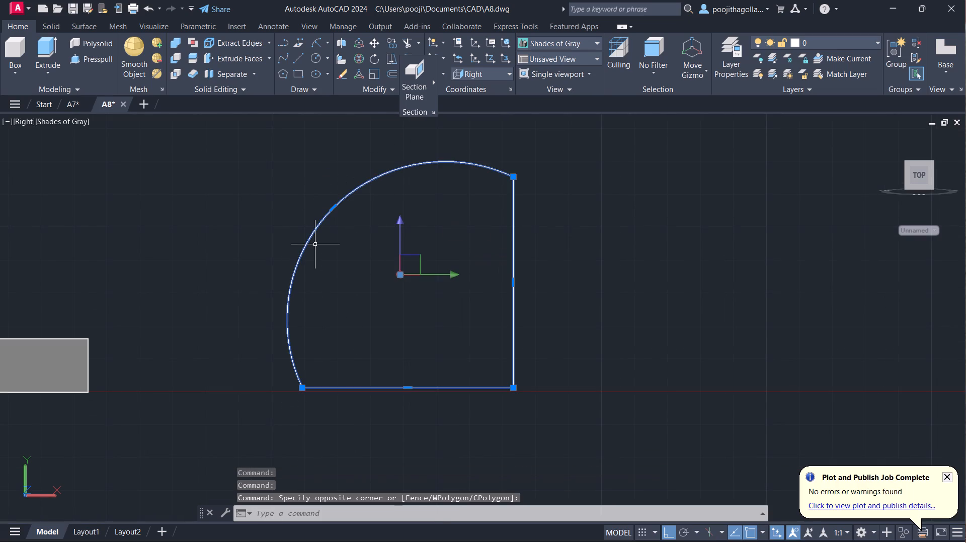
{"action": "key", "text": "x"}
{"action": "key", "text": "Return"}
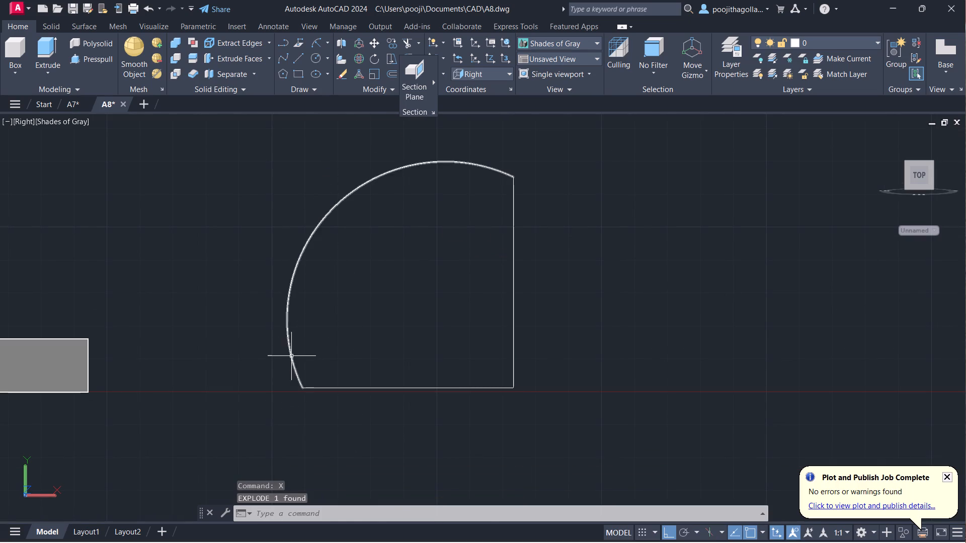
{"action": "left_click_drag", "start_coordinate": [305, 334], "coordinate": [301, 339]}
{"action": "left_click", "coordinate": [271, 351]}
{"action": "key", "text": "Delete"}
Draw a 16-long vertical line upward from the open end of the profile's bottom edge.
{"action": "key", "text": "l"}
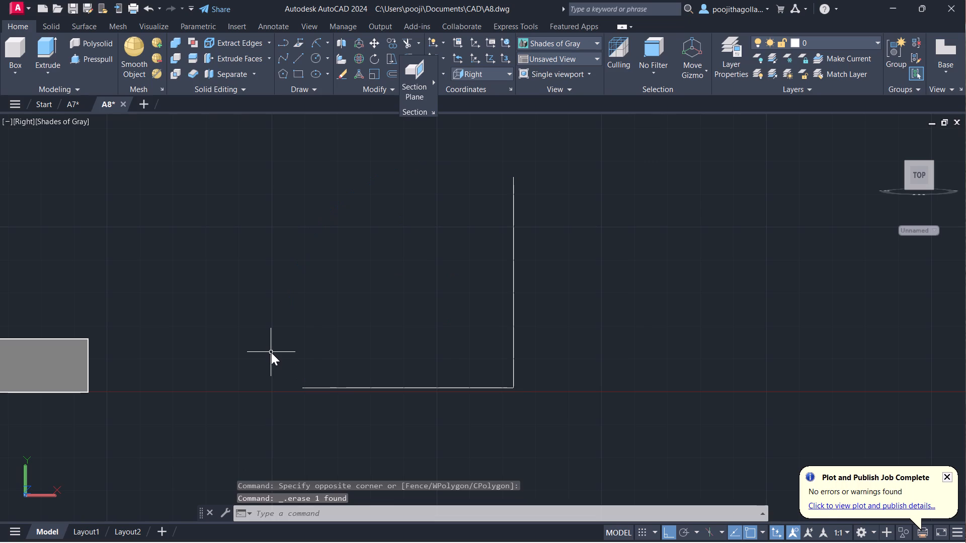
{"action": "key", "text": "Return"}
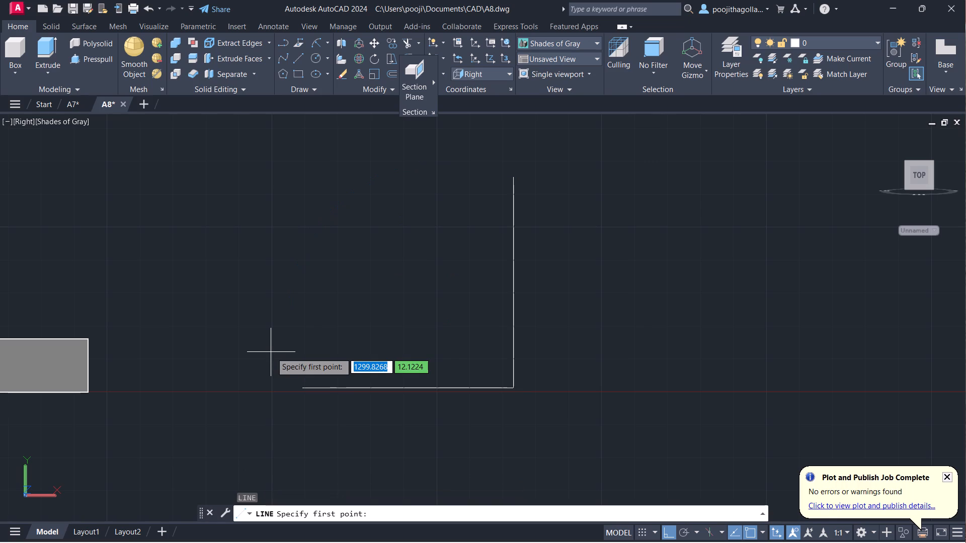
{"action": "left_click", "coordinate": [298, 389]}
{"action": "type", "text": "16"}
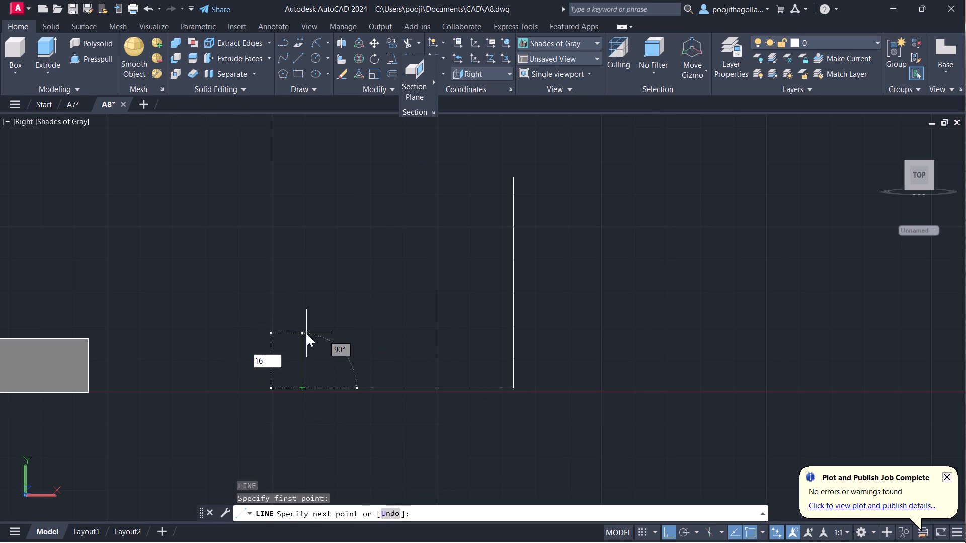
{"action": "key", "text": "Return"}
{"action": "key", "text": "Escape"}
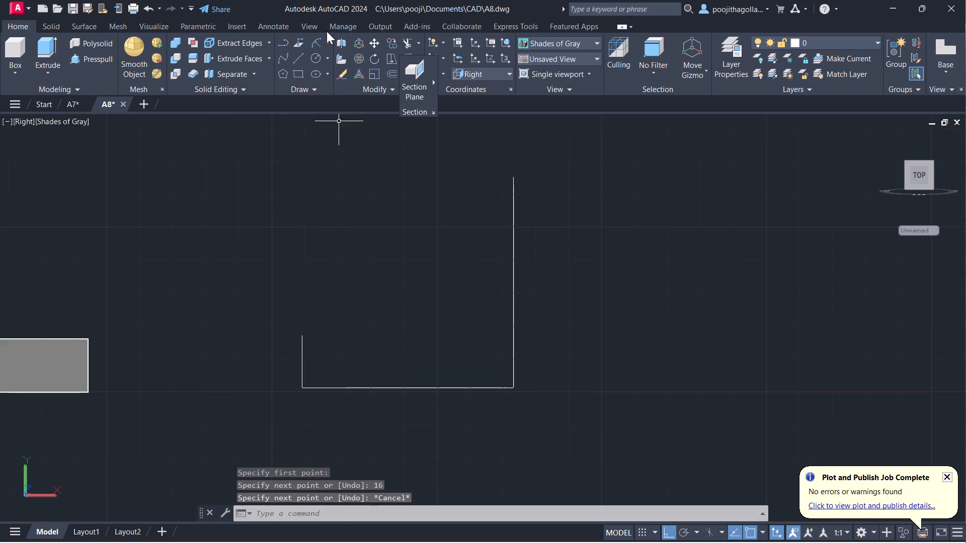
Draw a start-end-radius arc of radius 48 from the tall vertical edge's upper end to the short vertical line's upper end.
{"action": "left_click", "coordinate": [315, 43]}
{"action": "left_click", "coordinate": [515, 180]}
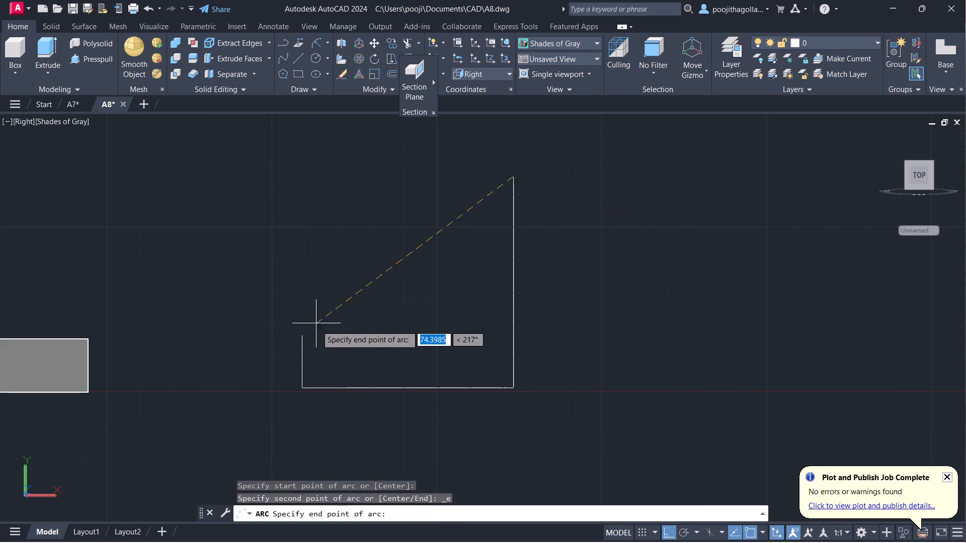
{"action": "left_click", "coordinate": [301, 338]}
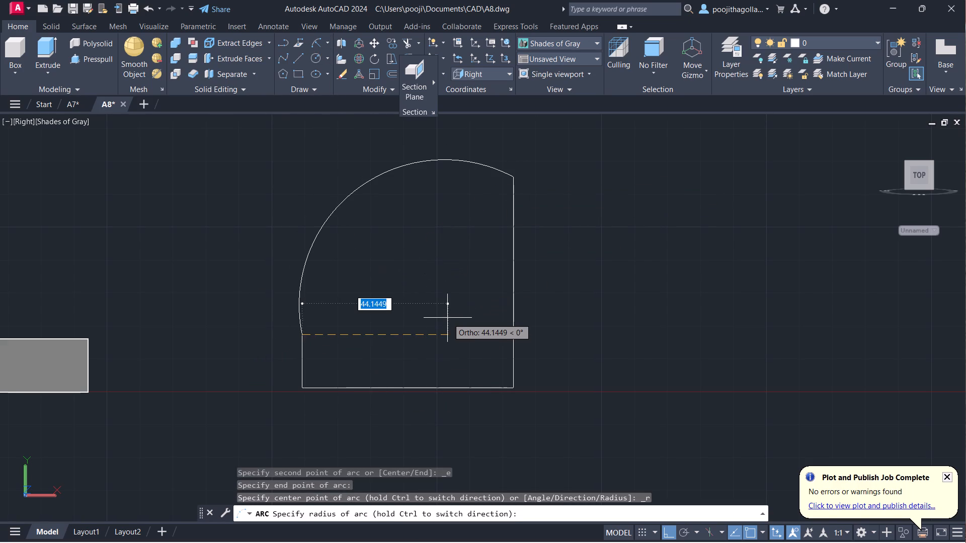
{"action": "type", "text": "48"}
{"action": "key", "text": "Return"}
Join the arc and the three straight edges of the side profile into one polyline.
{"action": "scroll", "coordinate": [489, 264], "scroll_direction": "down", "scroll_amount": 2}
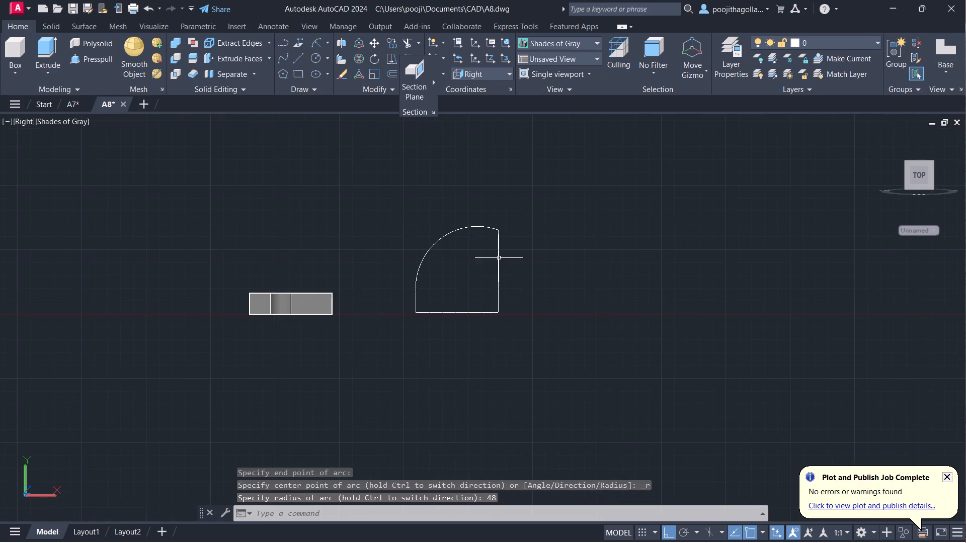
{"action": "left_click_drag", "start_coordinate": [549, 191], "coordinate": [537, 202]}
{"action": "left_click", "coordinate": [404, 340]}
{"action": "key", "text": "j"}
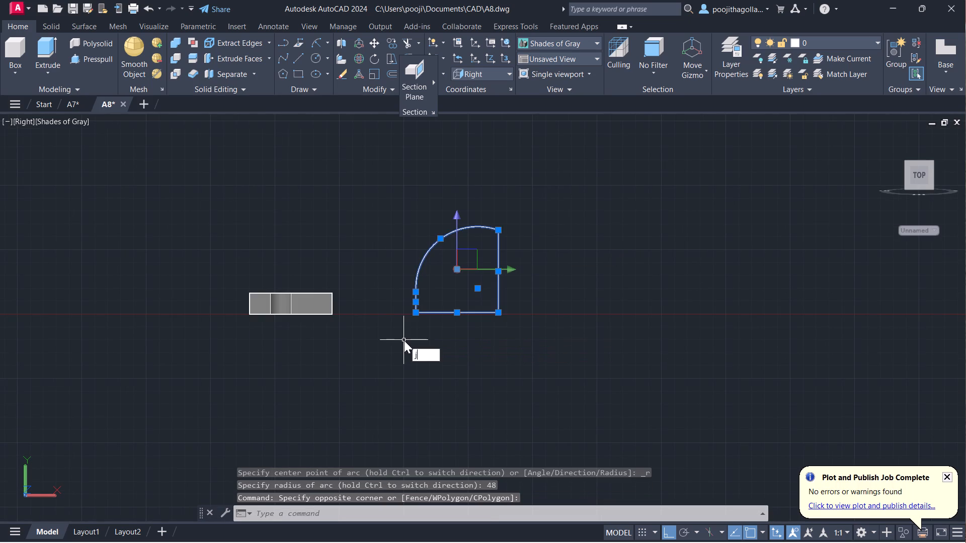
{"action": "key", "text": "Return"}
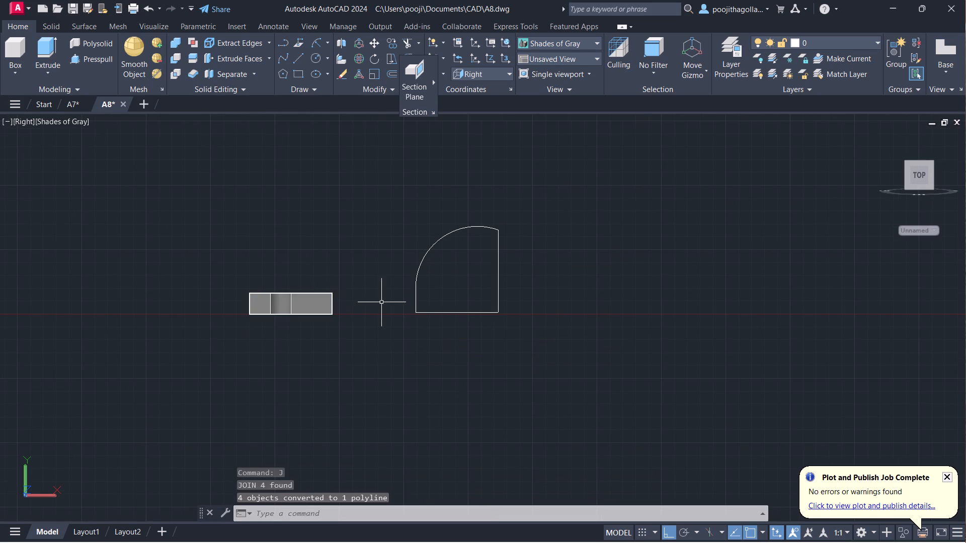
Presspull the closed side profile by 16 into a solid upright.
{"action": "middle_click_drag", "start_coordinate": [406, 339], "coordinate": [424, 344], "text": "shift"}
{"action": "scroll", "coordinate": [205, 218], "scroll_direction": "down", "scroll_amount": 1}
{"action": "middle_click_drag", "start_coordinate": [164, 221], "coordinate": [333, 359]}
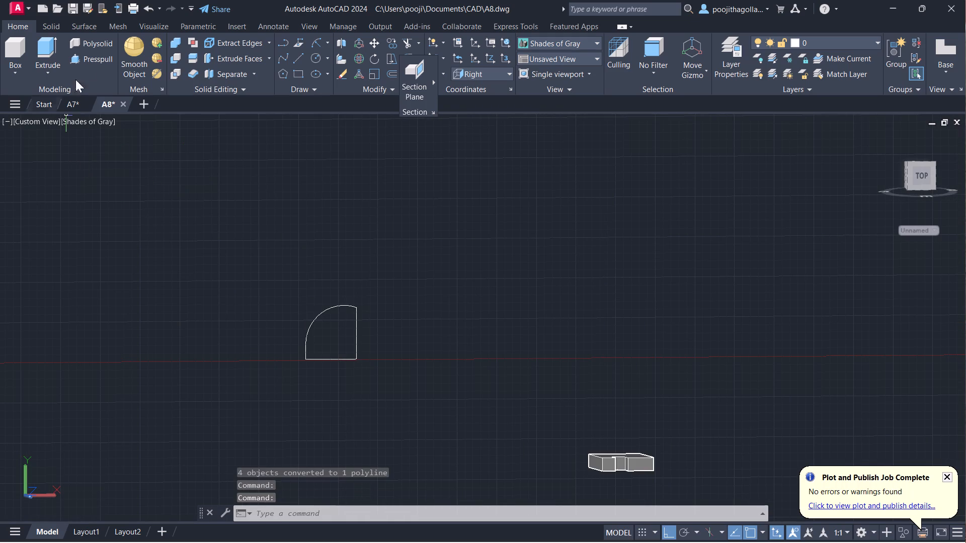
{"action": "left_click", "coordinate": [94, 55]}
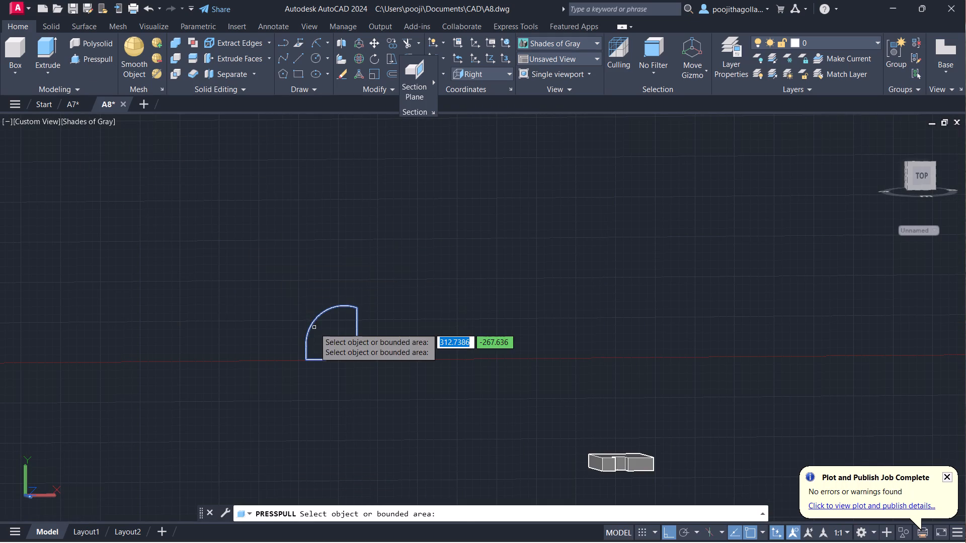
{"action": "left_click", "coordinate": [314, 328]}
{"action": "type", "text": "16"}
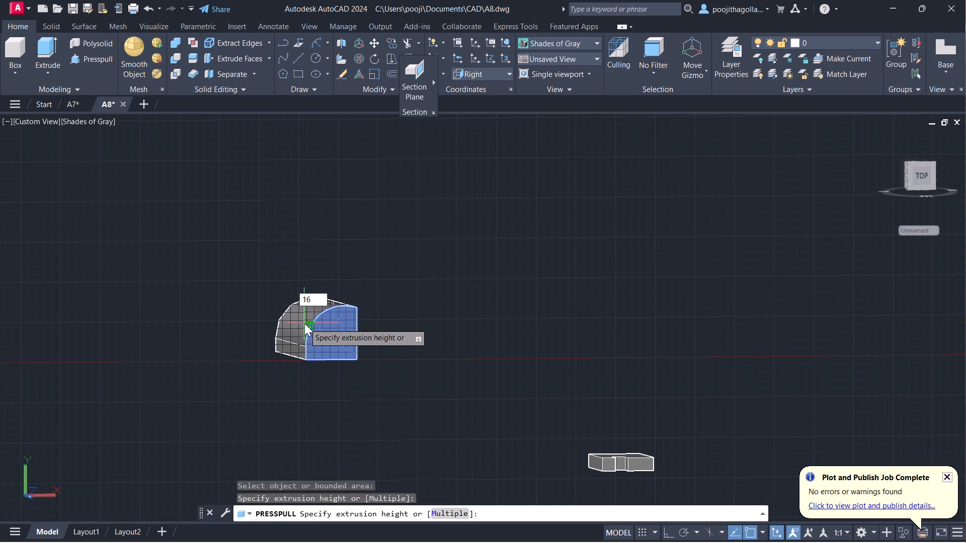
{"action": "key", "text": "Return"}
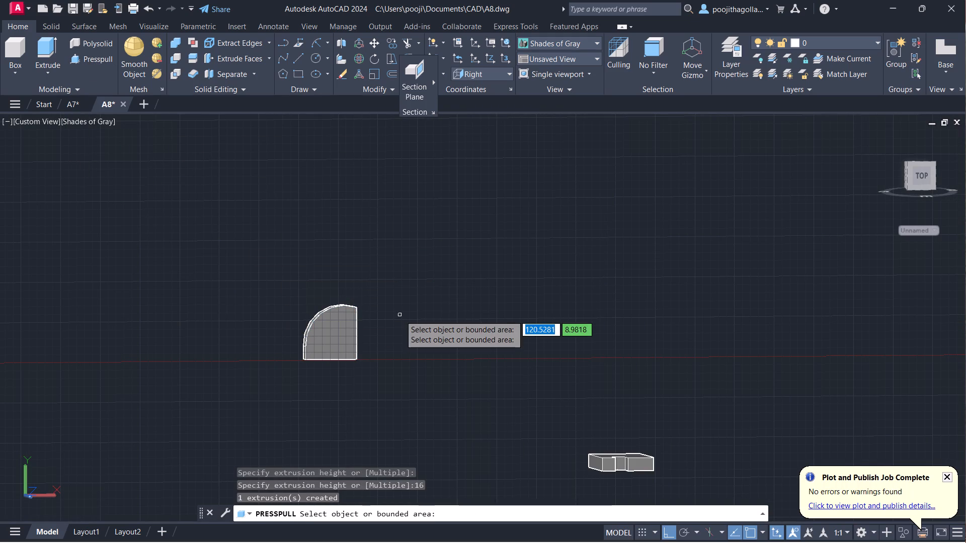
{"action": "key", "text": "Escape"}
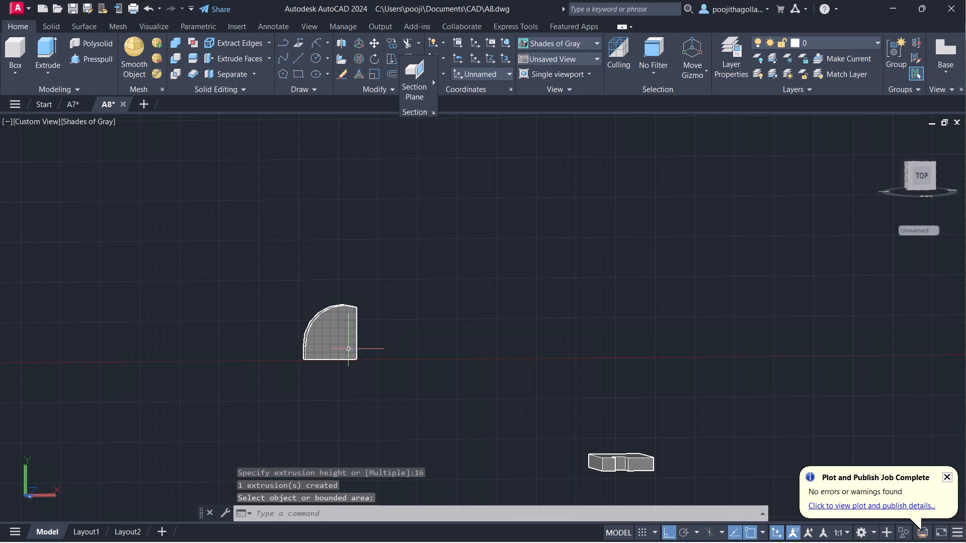
Move the upright by the bottom corner below its tall vertical edge to a free spot beyond the base plate's unslotted end.
{"action": "left_click", "coordinate": [349, 349]}
{"action": "key", "text": "m"}
{"action": "key", "text": "Return"}
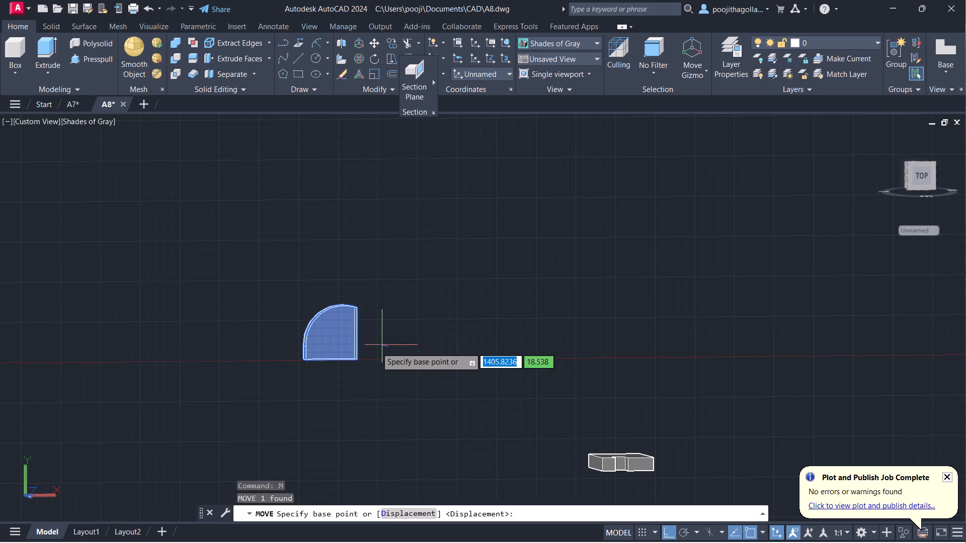
{"action": "scroll", "coordinate": [376, 347], "scroll_direction": "up", "scroll_amount": 4}
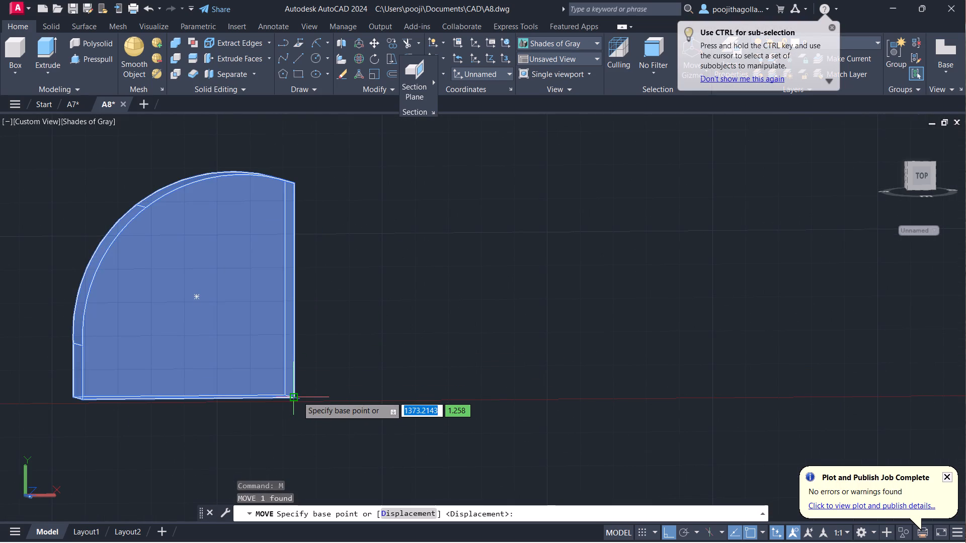
{"action": "left_click", "coordinate": [297, 396]}
{"action": "scroll", "coordinate": [323, 387], "scroll_direction": "down", "scroll_amount": 2}
{"action": "middle_click_drag", "start_coordinate": [443, 379], "coordinate": [135, 256]}
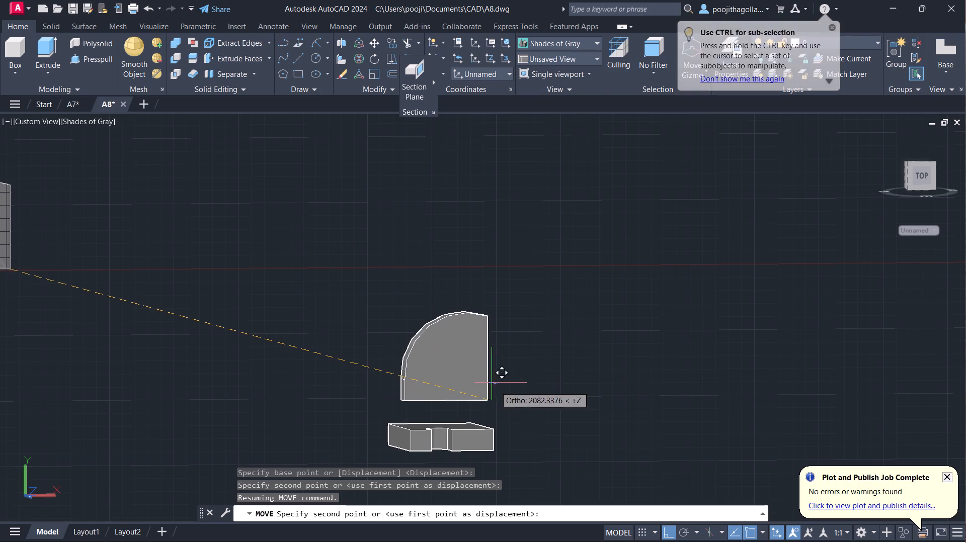
{"action": "middle_click_drag", "start_coordinate": [512, 409], "coordinate": [512, 419], "text": "shift"}
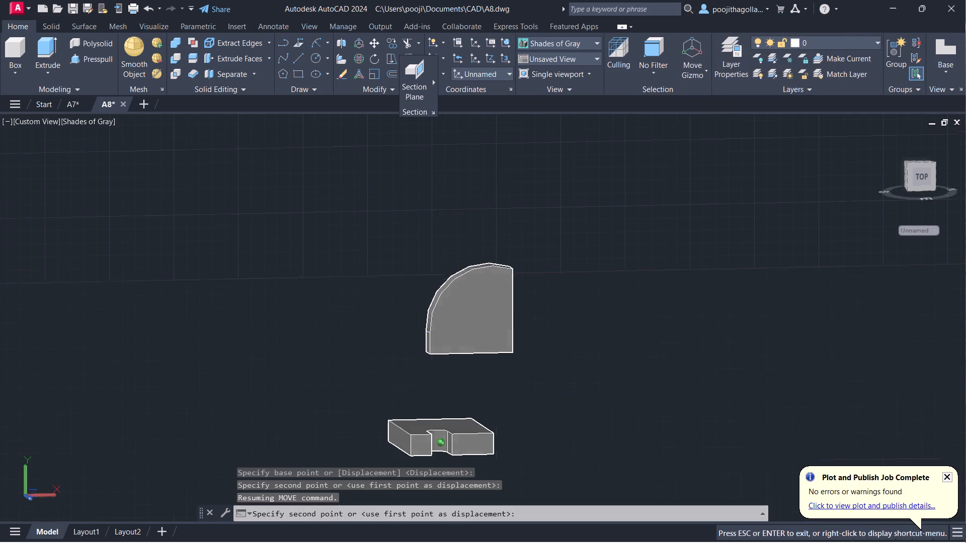
{"action": "middle_click_drag", "start_coordinate": [512, 419], "coordinate": [387, 422], "text": "shift"}
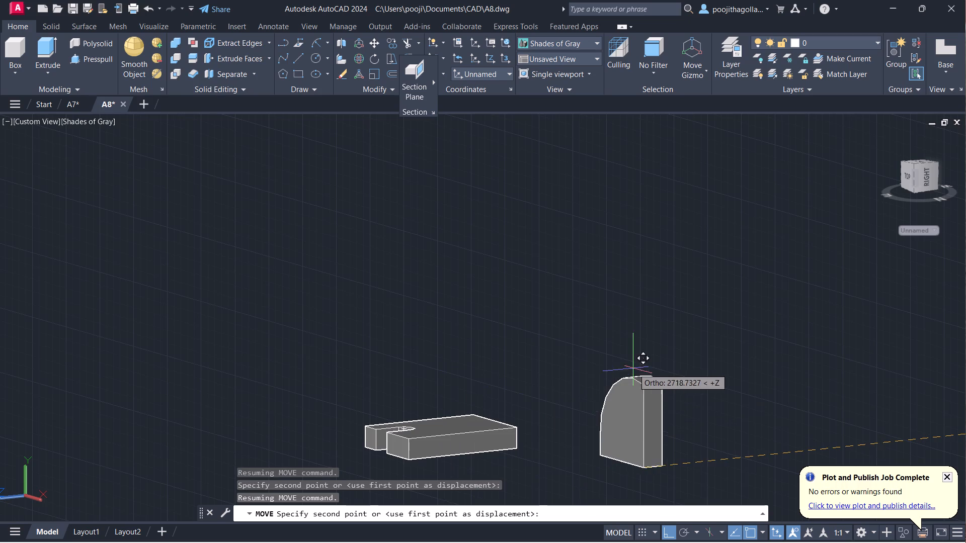
{"action": "left_click", "coordinate": [619, 377]}
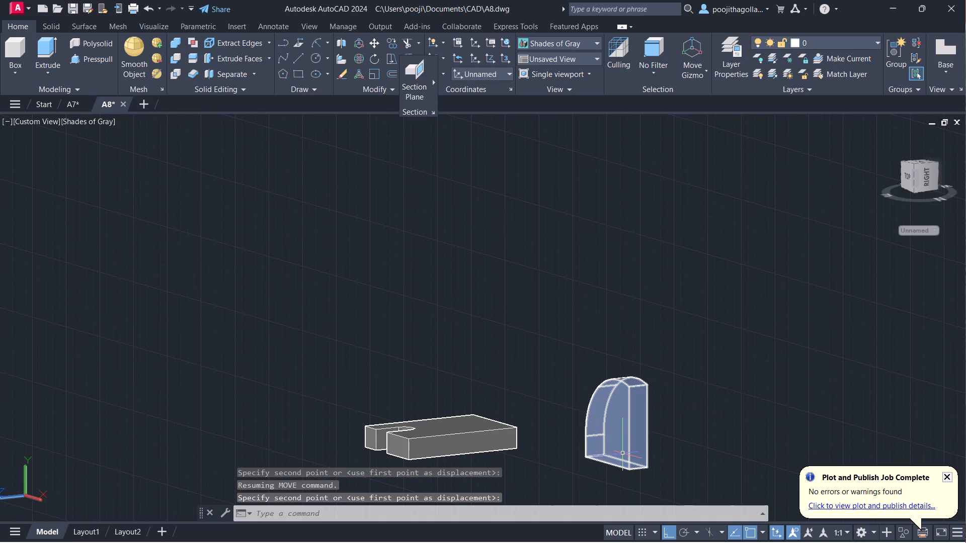
Move the upright by its near bottom corner below the tall edge onto the base plate's bottom corner at the end opposite the slot.
{"action": "scroll", "coordinate": [624, 435], "scroll_direction": "down", "scroll_amount": 1}
{"action": "scroll", "coordinate": [624, 435], "scroll_direction": "up", "scroll_amount": 4}
{"action": "middle_click_drag", "start_coordinate": [628, 434], "coordinate": [593, 361]}
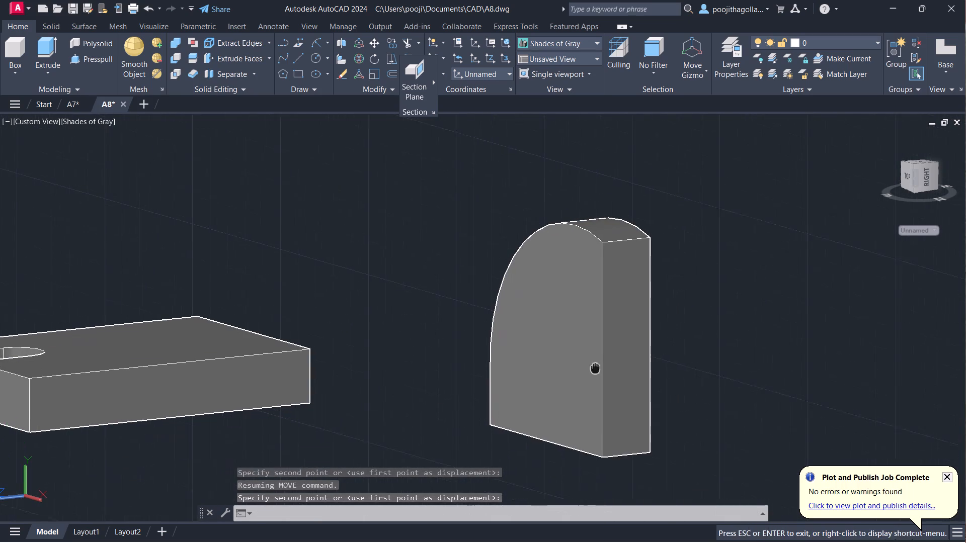
{"action": "middle_click_drag", "start_coordinate": [593, 361], "coordinate": [588, 348]}
{"action": "left_click", "coordinate": [616, 338]}
{"action": "key", "text": "m"}
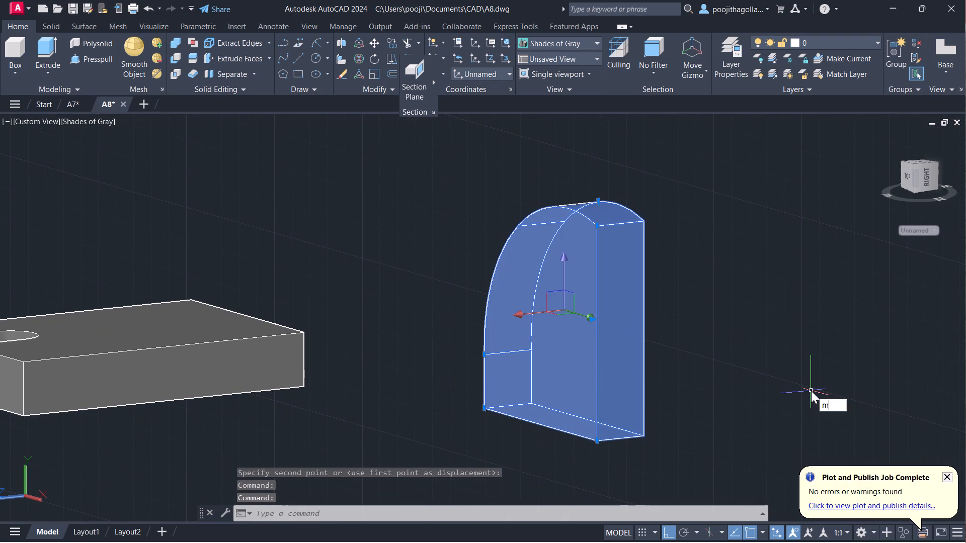
{"action": "key", "text": "Return"}
{"action": "left_click", "coordinate": [597, 439]}
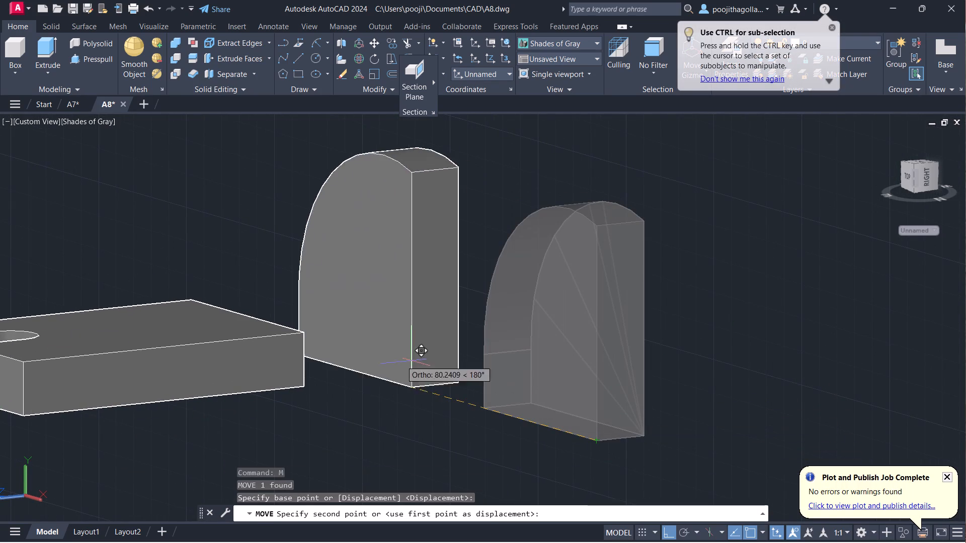
{"action": "left_click", "coordinate": [304, 385]}
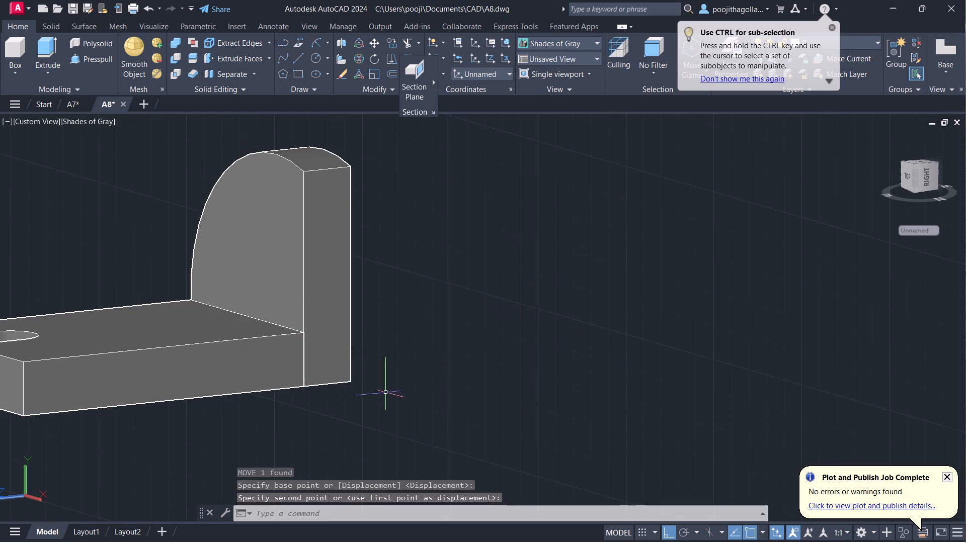
Inspect from several angles how the upright sits against the base plate's end.
{"action": "middle_click_drag", "start_coordinate": [346, 424], "coordinate": [482, 409], "text": "ctrl"}
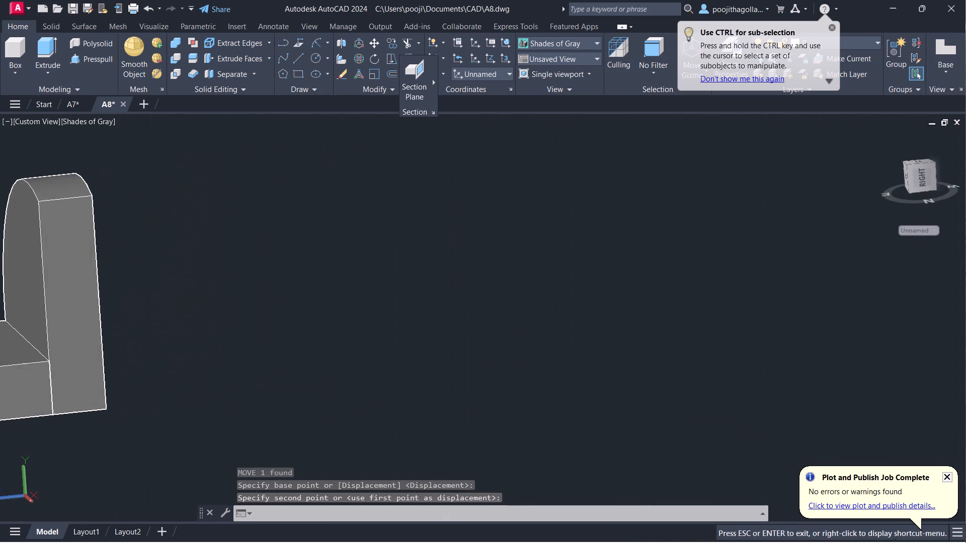
{"action": "middle_click_drag", "start_coordinate": [482, 409], "coordinate": [264, 417], "text": "ctrl"}
{"action": "middle_click_drag", "start_coordinate": [250, 423], "coordinate": [403, 436], "text": "shift"}
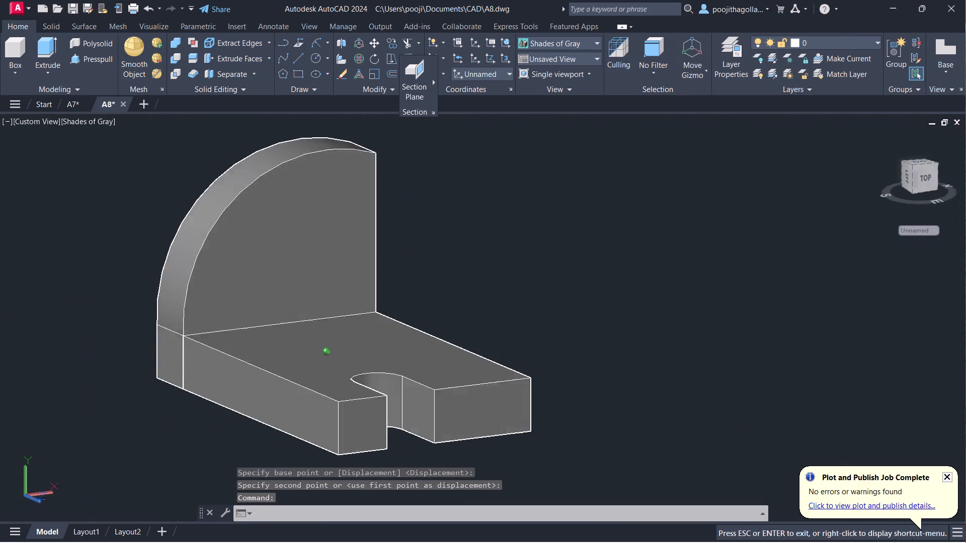
{"action": "middle_click_drag", "start_coordinate": [403, 436], "coordinate": [410, 439], "text": "shift"}
{"action": "scroll", "coordinate": [360, 407], "scroll_direction": "down", "scroll_amount": 2, "text": "shift"}
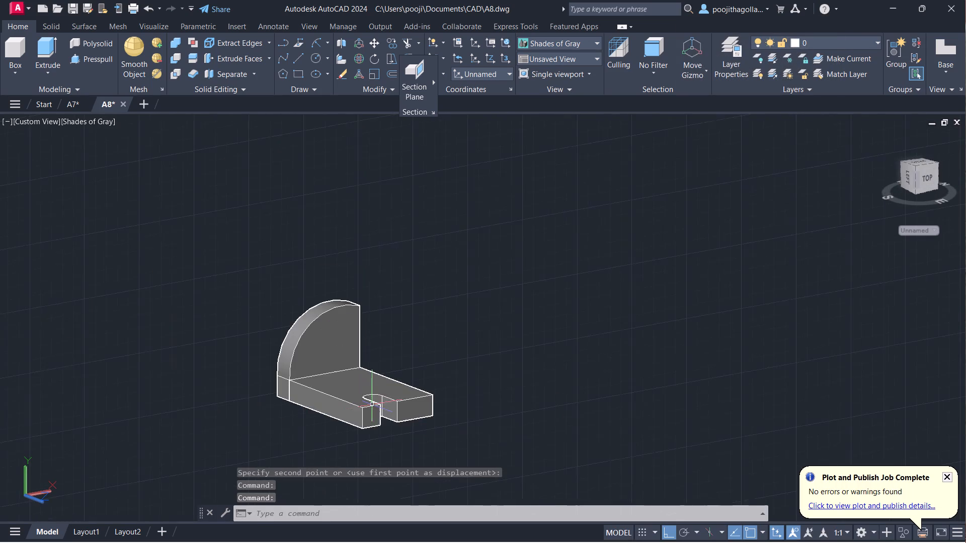
{"action": "middle_click_drag", "start_coordinate": [380, 406], "coordinate": [371, 349]}
{"action": "scroll", "coordinate": [308, 344], "scroll_direction": "up", "scroll_amount": 3, "text": "shift"}
{"action": "middle_click_drag", "start_coordinate": [348, 347], "coordinate": [356, 412], "text": "shift"}
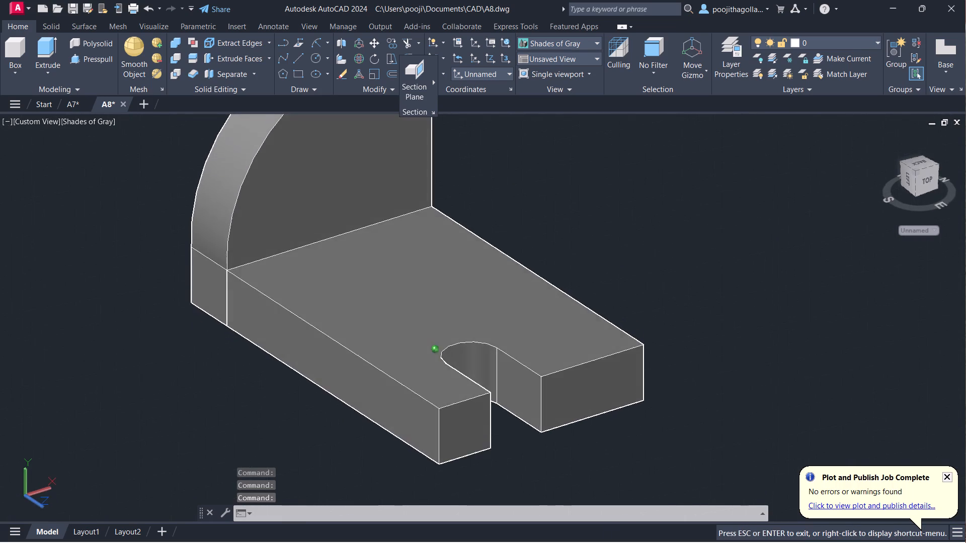
{"action": "middle_click_drag", "start_coordinate": [356, 412], "coordinate": [363, 368], "text": "shift"}
{"action": "middle_click_drag", "start_coordinate": [320, 321], "coordinate": [340, 394]}
{"action": "middle_click_drag", "start_coordinate": [423, 393], "coordinate": [423, 393]}
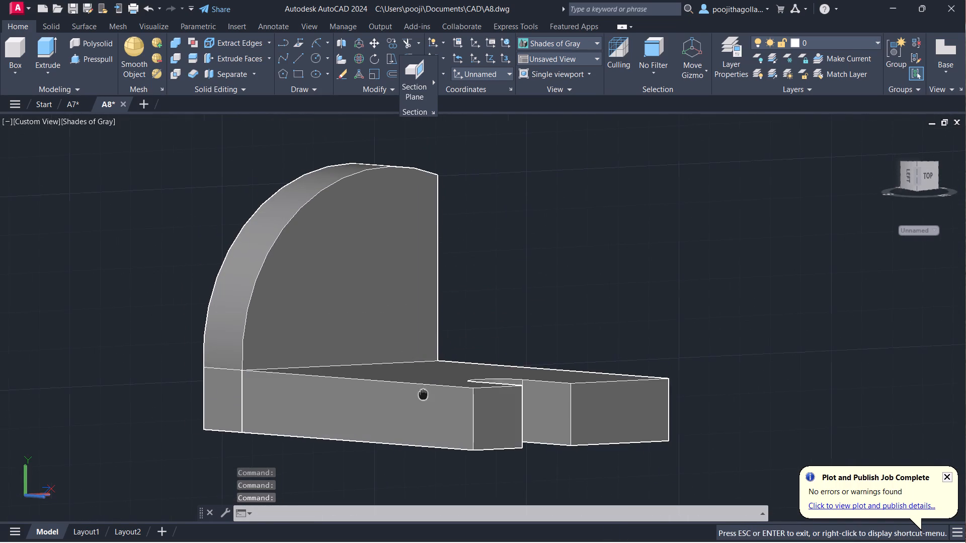
{"action": "middle_click_drag", "start_coordinate": [423, 393], "coordinate": [379, 393]}
{"action": "middle_click_drag", "start_coordinate": [381, 373], "coordinate": [412, 401], "text": "shift"}
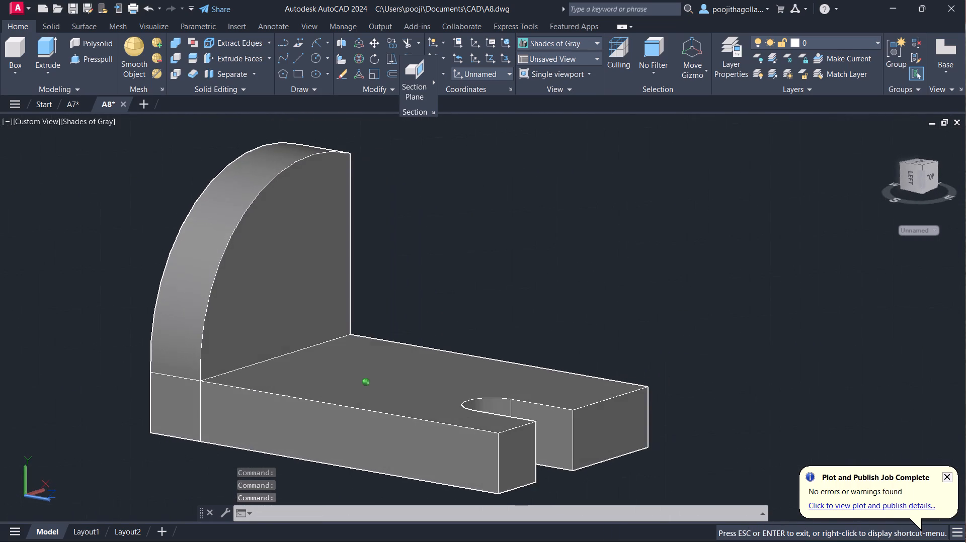
{"action": "middle_click_drag", "start_coordinate": [412, 401], "coordinate": [404, 412], "text": "shift"}
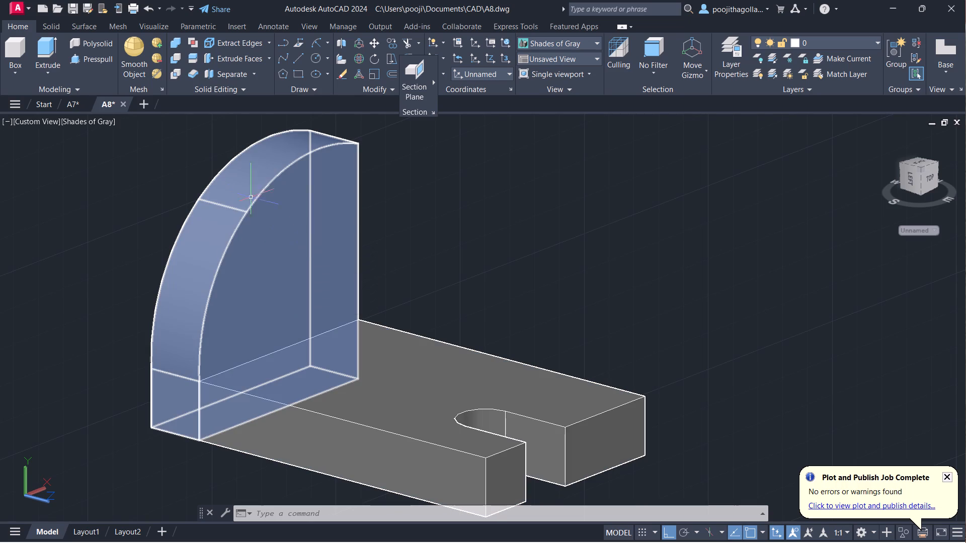
Draw a radius 12 circle in an empty area beside the part, working in the Front view.
{"action": "left_click", "coordinate": [22, 122]}
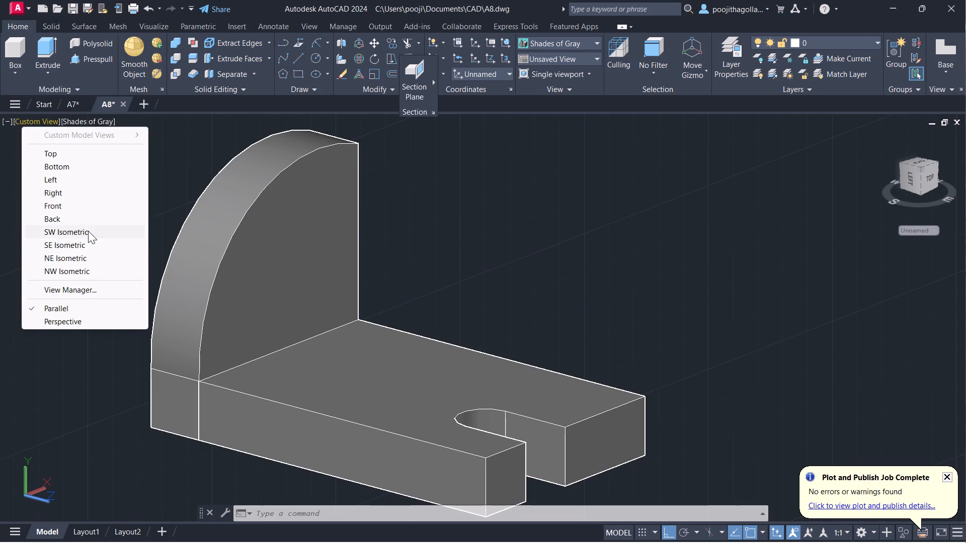
{"action": "left_click", "coordinate": [73, 209]}
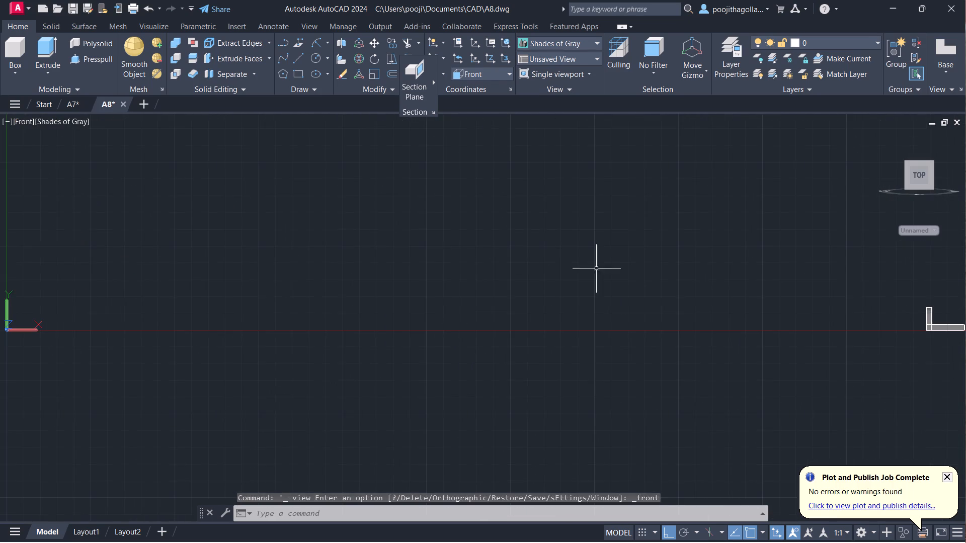
{"action": "middle_click_drag", "start_coordinate": [610, 271], "coordinate": [360, 308]}
{"action": "scroll", "coordinate": [634, 354], "scroll_direction": "up", "scroll_amount": 3}
{"action": "scroll", "coordinate": [592, 337], "scroll_direction": "up", "scroll_amount": 3}
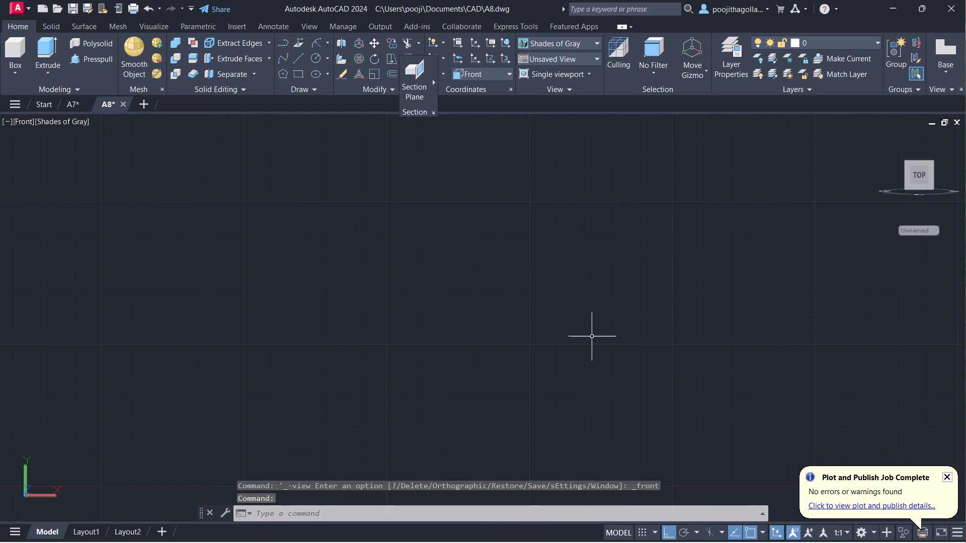
{"action": "scroll", "coordinate": [592, 337], "scroll_direction": "up", "scroll_amount": 1}
{"action": "key", "text": "c"}
{"action": "key", "text": "Return"}
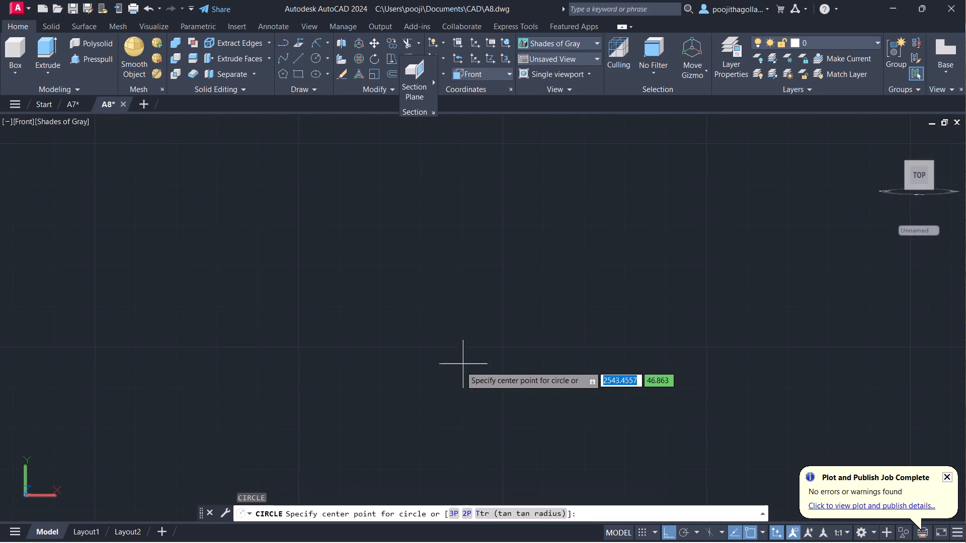
{"action": "left_click", "coordinate": [445, 358]}
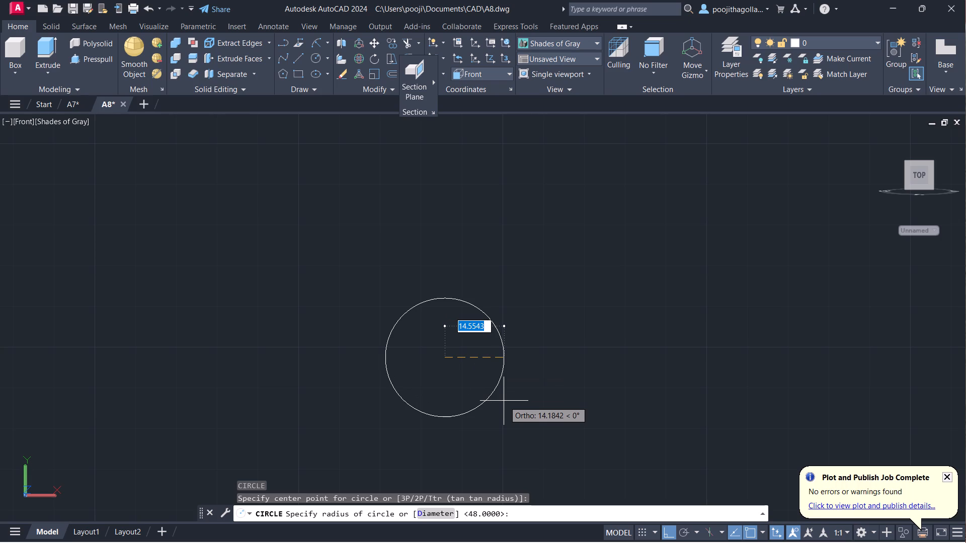
{"action": "type", "text": "12"}
{"action": "key", "text": "Return"}
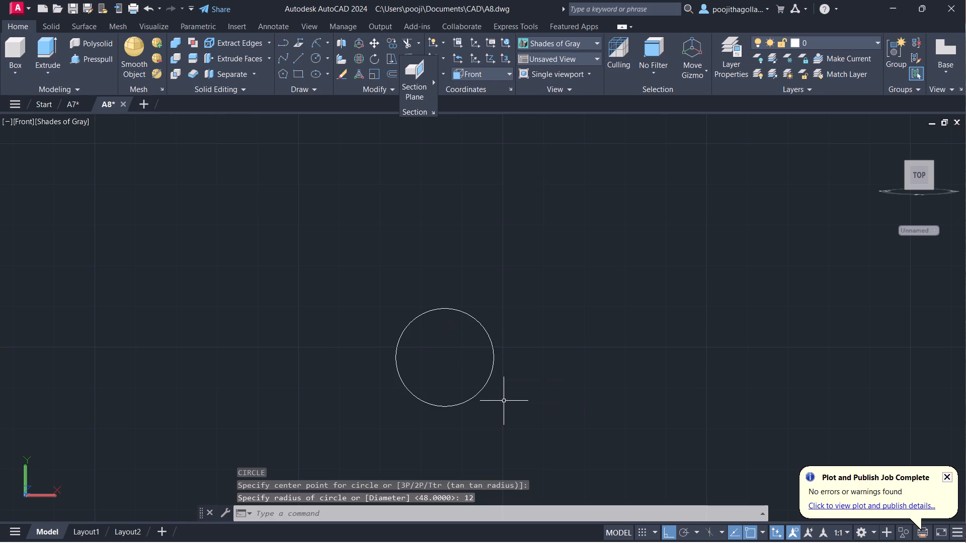
Draw connected lines from the circle's right quadrant: 8 outward, 28 down, and 8 plus 24 leftward beneath the circle.
{"action": "key", "text": "l"}
{"action": "key", "text": "Return"}
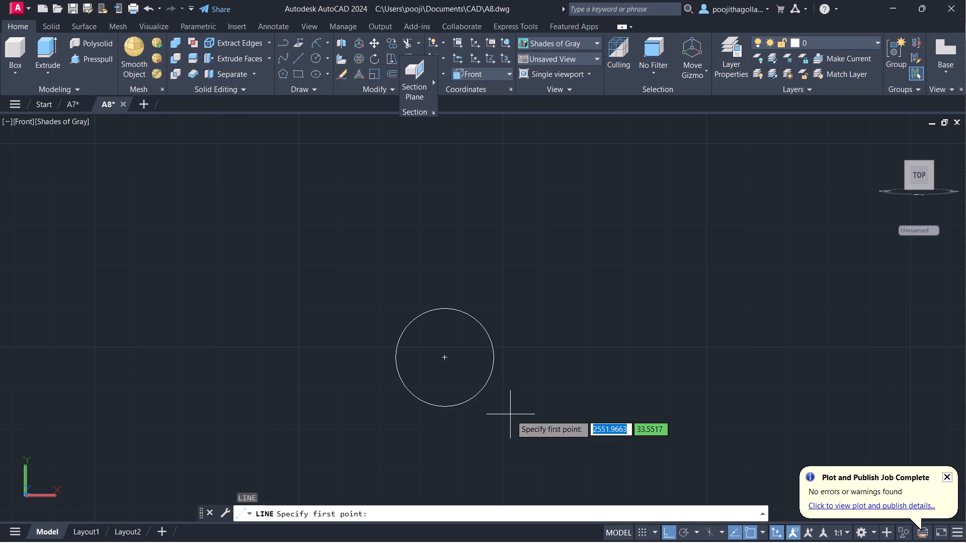
{"action": "left_click", "coordinate": [493, 357]}
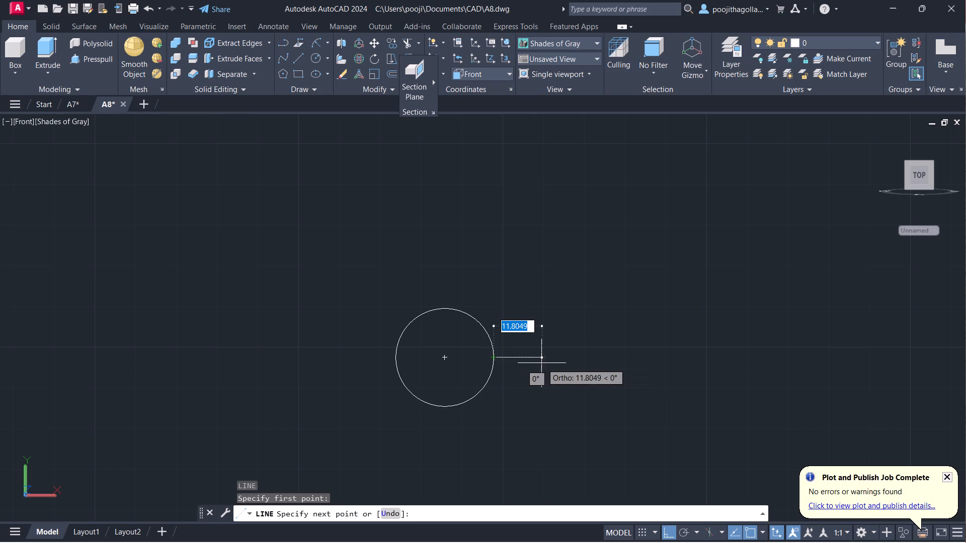
{"action": "key", "text": "8"}
{"action": "key", "text": "Return"}
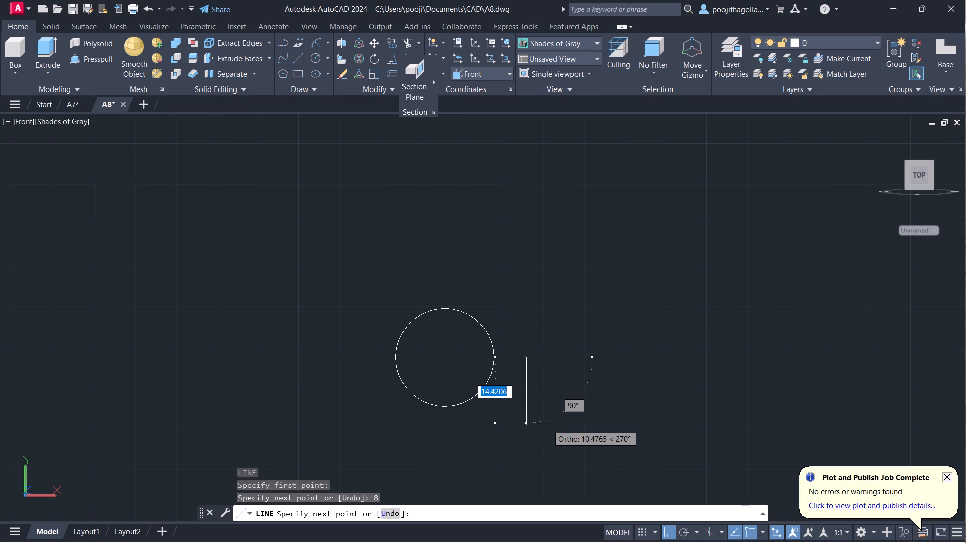
{"action": "type", "text": "28"}
{"action": "key", "text": "Return"}
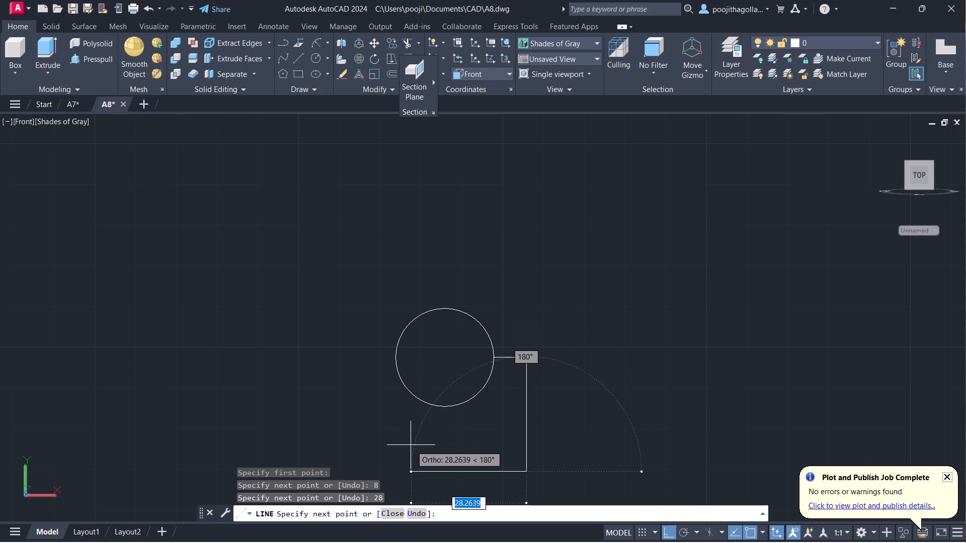
{"action": "middle_click_drag", "start_coordinate": [407, 428], "coordinate": [394, 353]}
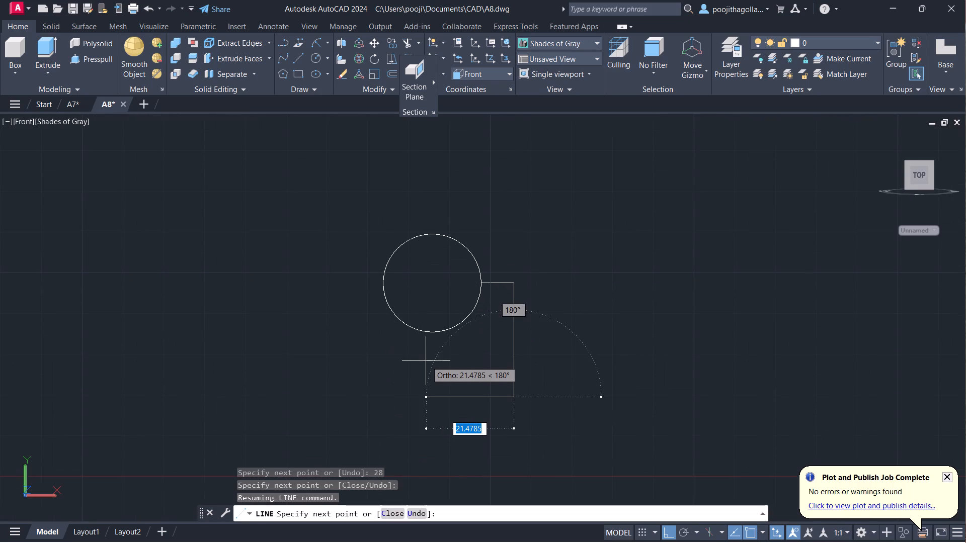
{"action": "key", "text": "8"}
{"action": "key", "text": "Return"}
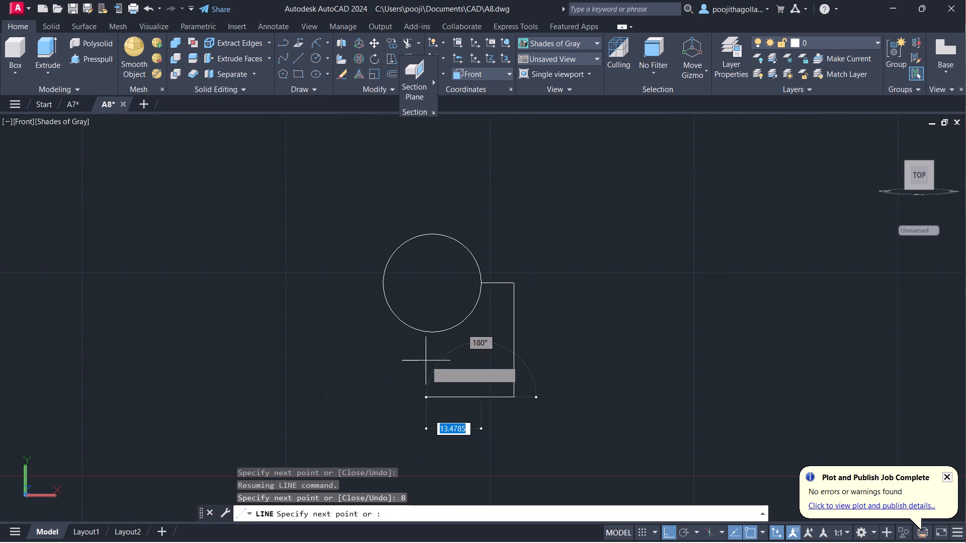
{"action": "type", "text": "24"}
{"action": "key", "text": "Return"}
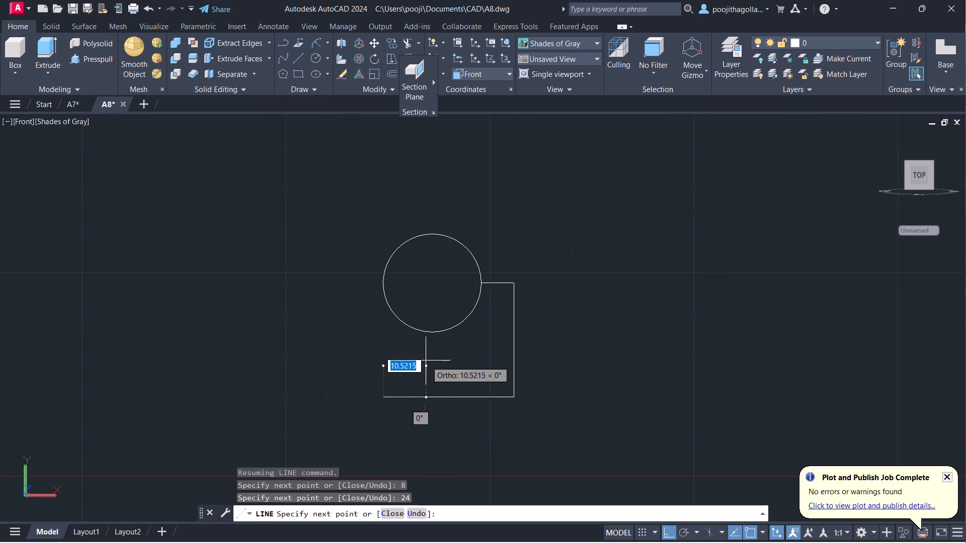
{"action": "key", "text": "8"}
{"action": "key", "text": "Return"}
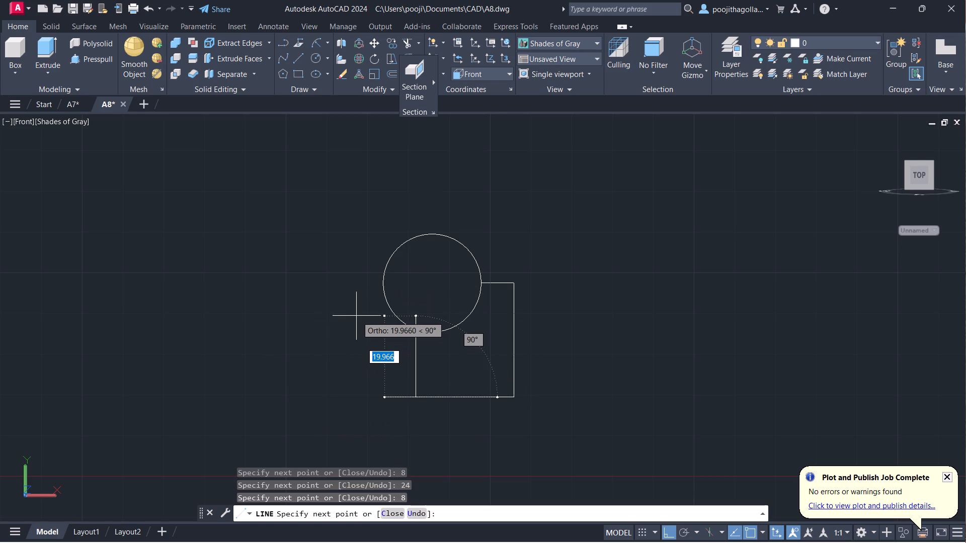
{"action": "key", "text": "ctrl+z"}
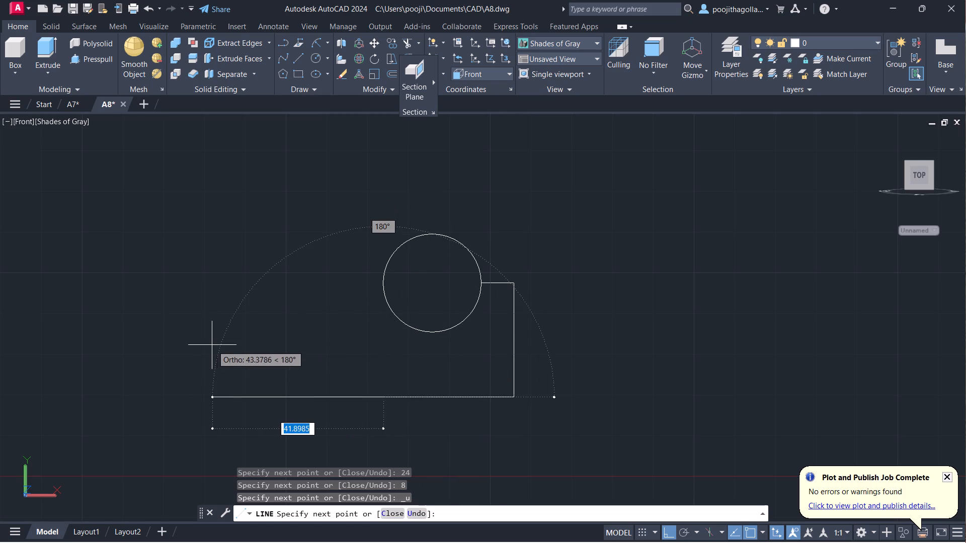
Continue the outline 8 further left, 28 up, and 8 right to meet the circle's left quadrant.
{"action": "key", "text": "8"}
{"action": "key", "text": "Return"}
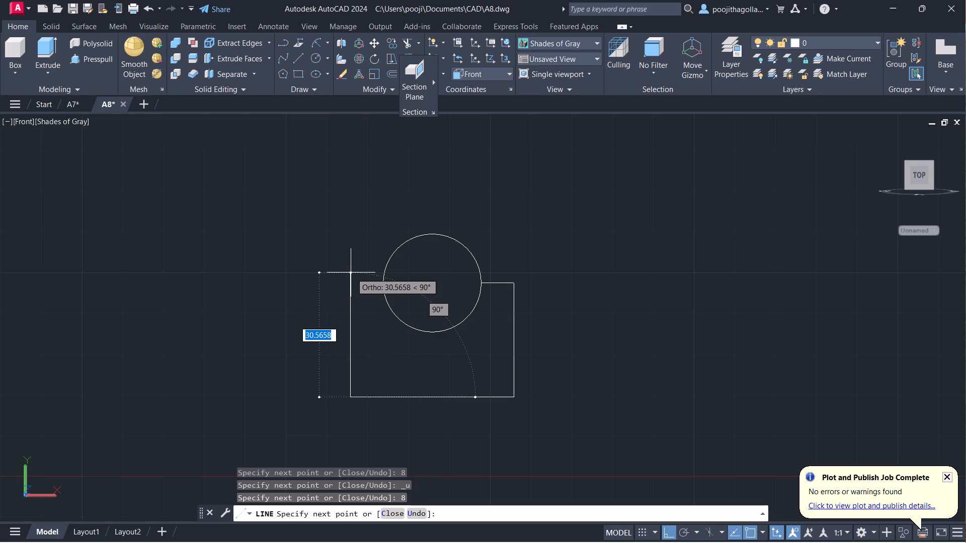
{"action": "type", "text": "28"}
{"action": "key", "text": "Return"}
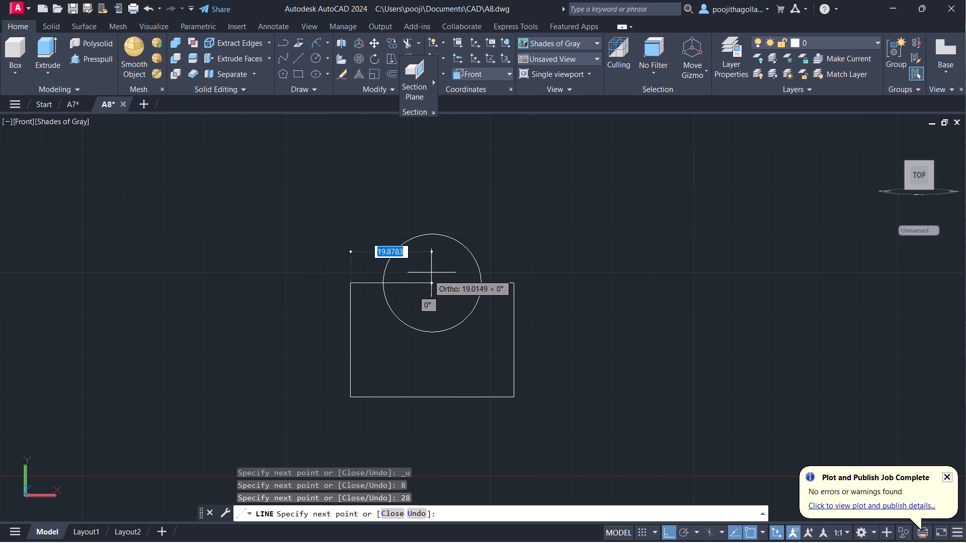
{"action": "key", "text": "8"}
{"action": "key", "text": "Return"}
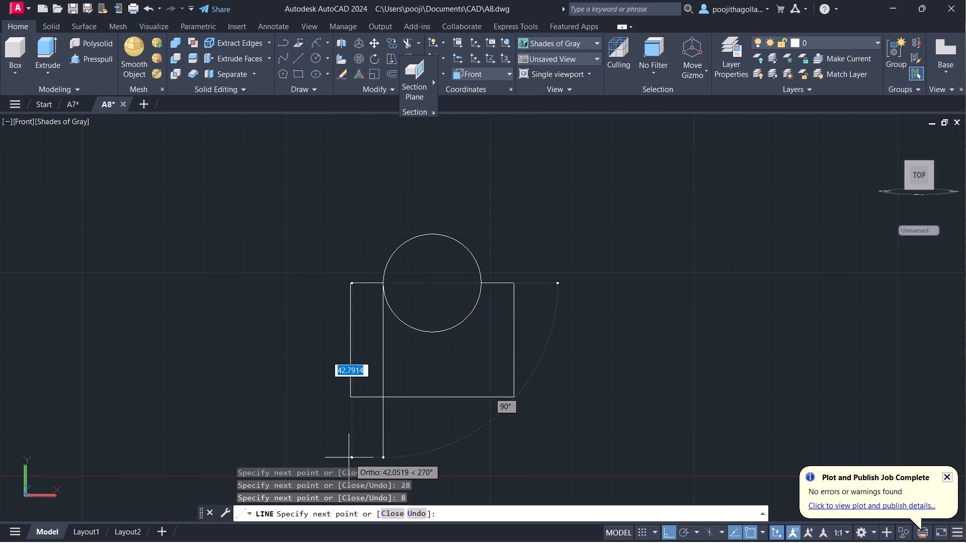
{"action": "key", "text": "Escape"}
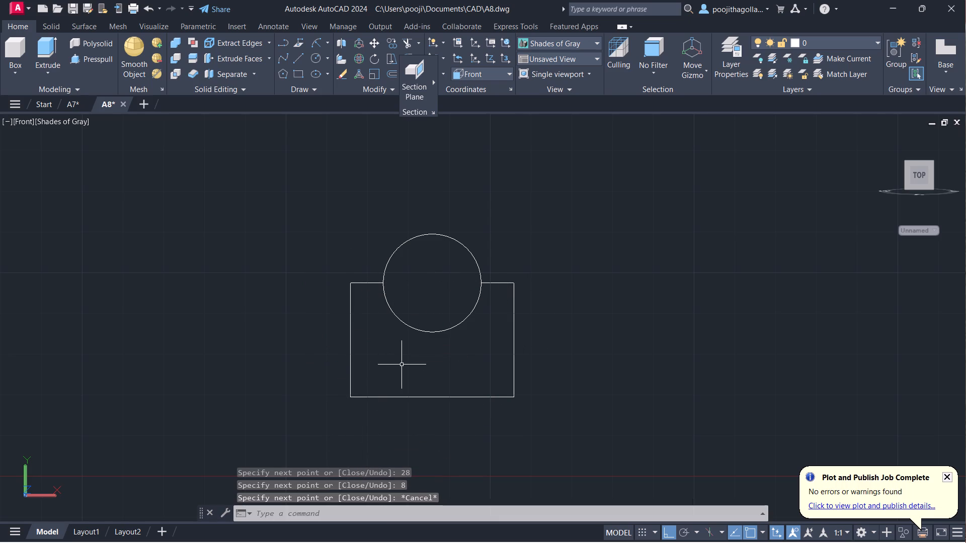
Trim away the circle's upper half, leaving a semicircular notch between the two short top lines.
{"action": "scroll", "coordinate": [402, 365], "scroll_direction": "up", "scroll_amount": 1}
{"action": "middle_click_drag", "start_coordinate": [410, 360], "coordinate": [412, 400]}
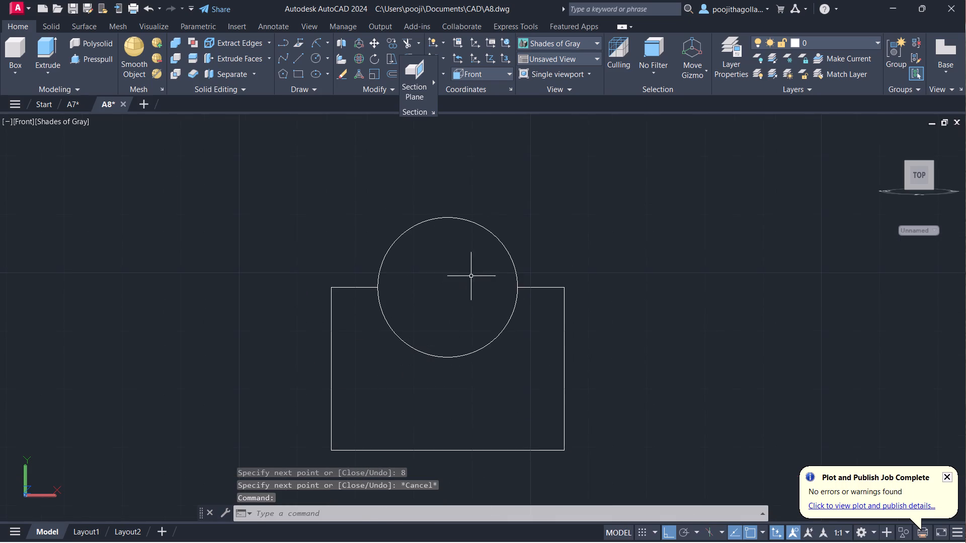
{"action": "type", "text": "tr"}
{"action": "key", "text": "Return"}
{"action": "left_click_drag", "start_coordinate": [500, 213], "coordinate": [467, 233]}
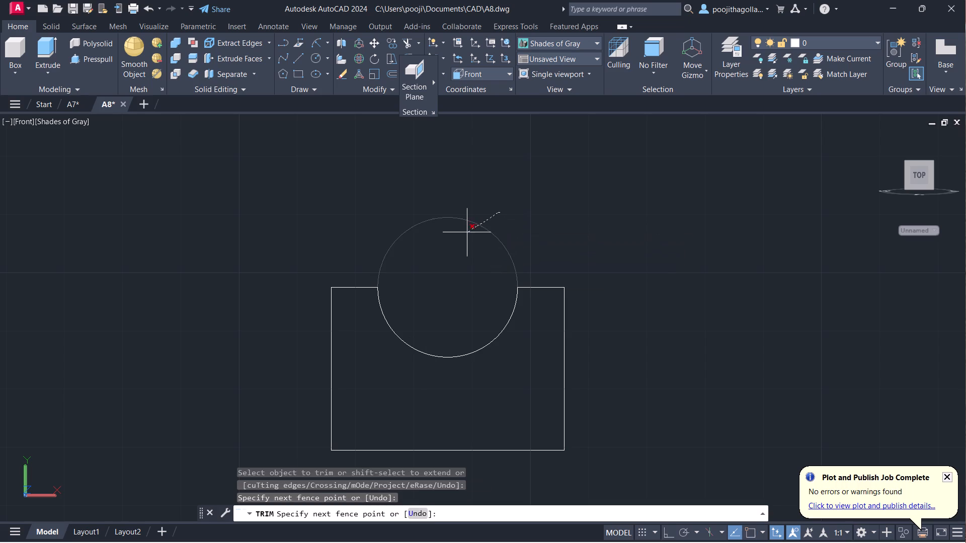
{"action": "left_click_drag", "start_coordinate": [467, 233], "coordinate": [450, 238]}
{"action": "key", "text": "Escape"}
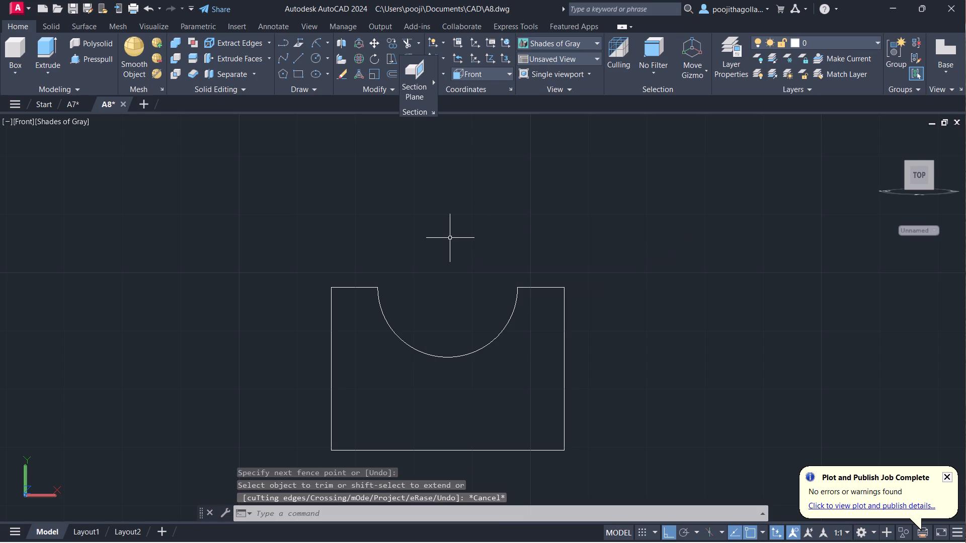
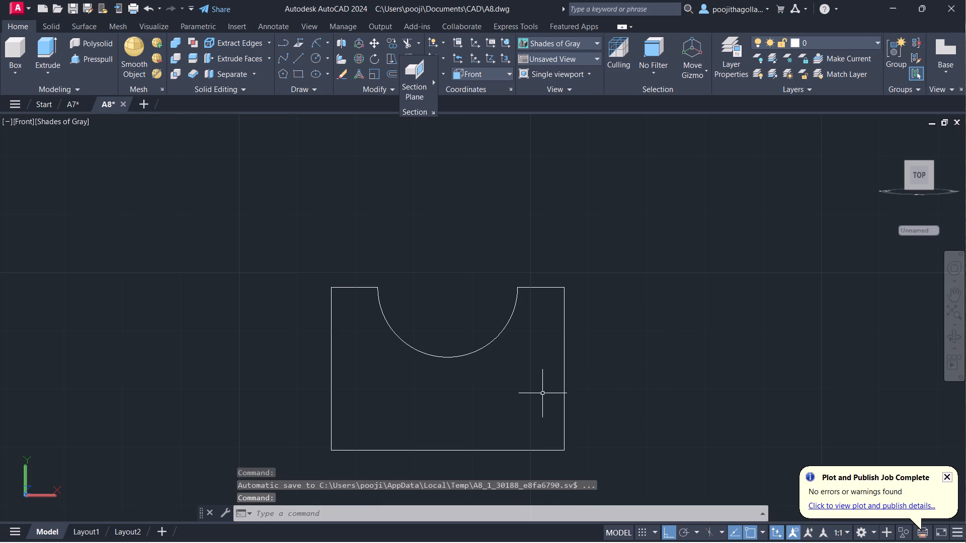
Join all the lines and the arc of the notched outline into a single polyline.
{"action": "scroll", "coordinate": [550, 384], "scroll_direction": "down", "scroll_amount": 1}
{"action": "middle_click_drag", "start_coordinate": [612, 283], "coordinate": [604, 237]}
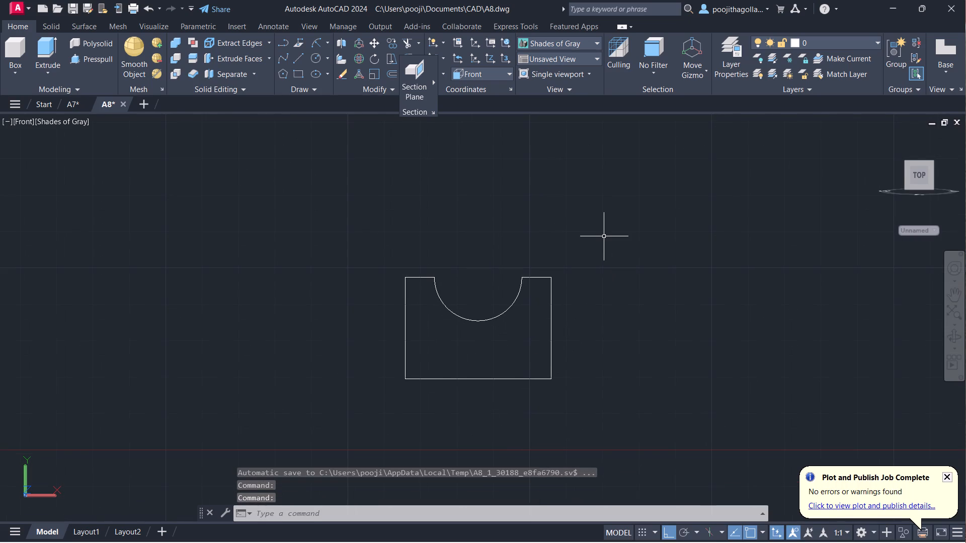
{"action": "left_click_drag", "start_coordinate": [699, 169], "coordinate": [694, 182]}
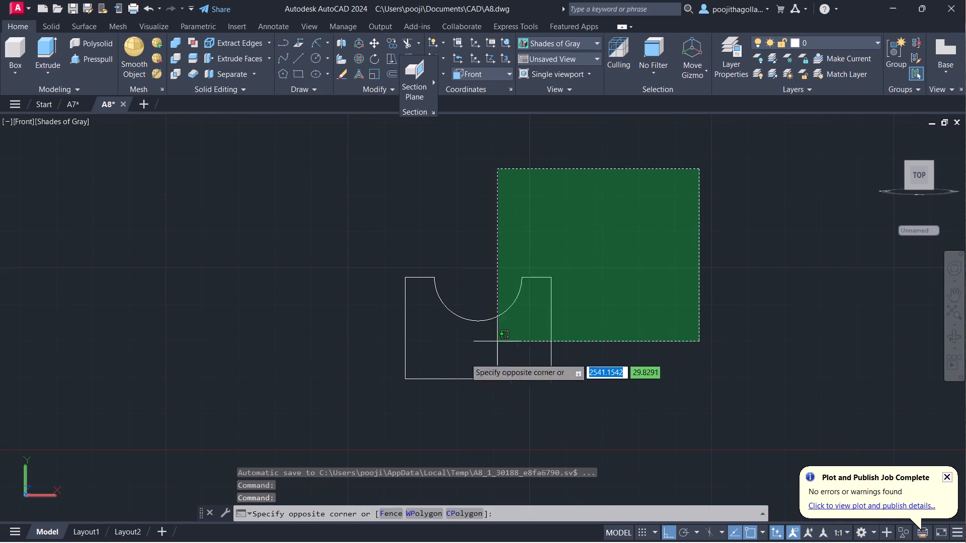
{"action": "left_click", "coordinate": [383, 419]}
{"action": "key", "text": "j"}
{"action": "key", "text": "Return"}
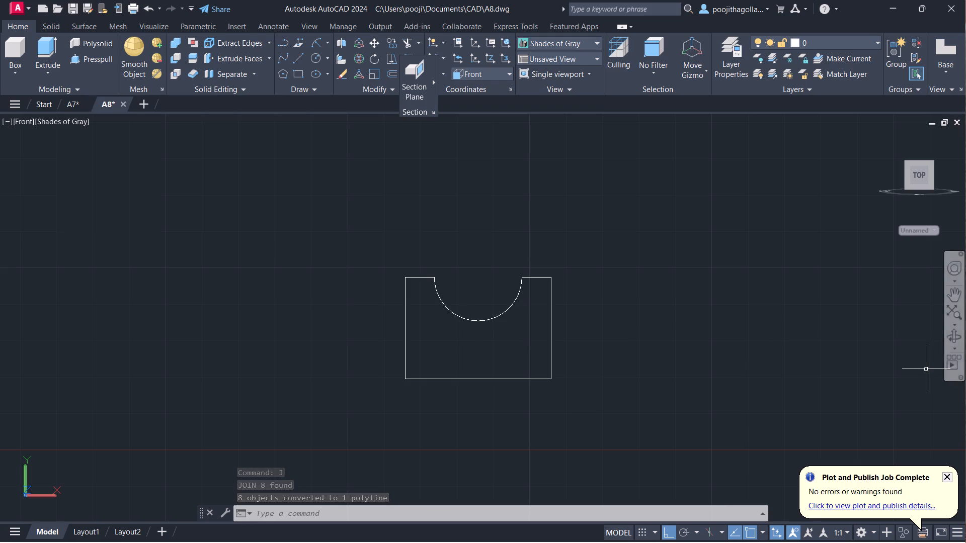
Extrude the area inside the notched outline by 44 with Presspull to form the solid block.
{"action": "left_click", "coordinate": [954, 339]}
{"action": "left_click_drag", "start_coordinate": [639, 409], "coordinate": [679, 429]}
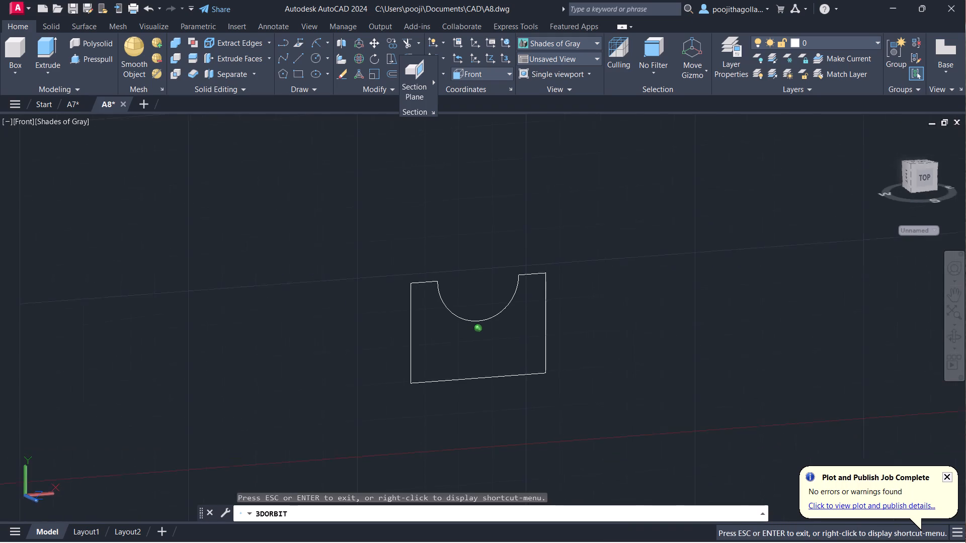
{"action": "left_click_drag", "start_coordinate": [679, 429], "coordinate": [740, 427]}
{"action": "key", "text": "Escape"}
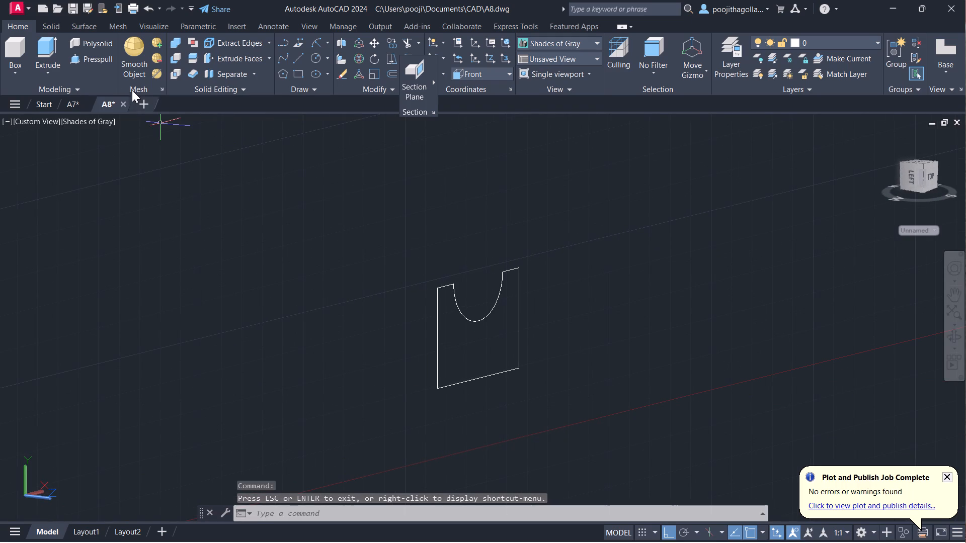
{"action": "left_click", "coordinate": [88, 57]}
{"action": "left_click", "coordinate": [477, 367]}
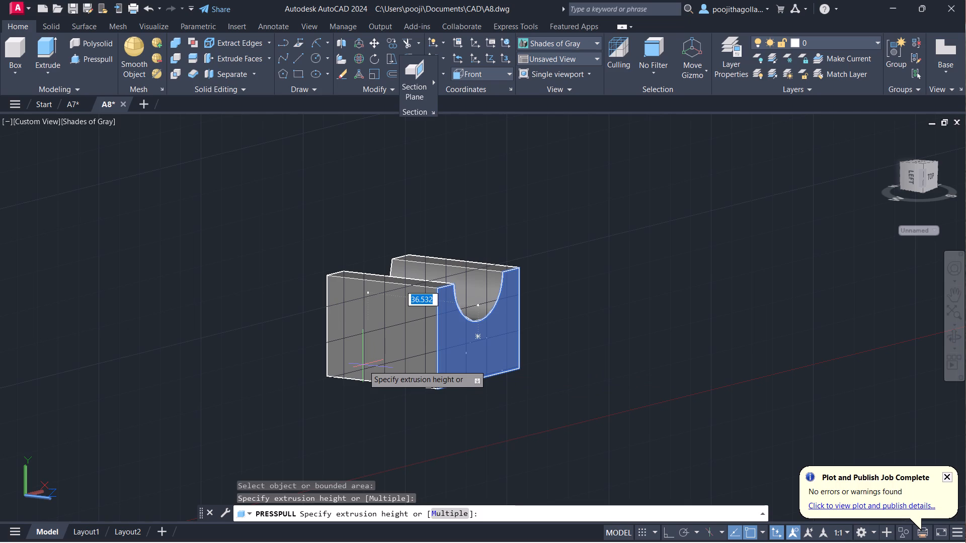
{"action": "type", "text": "44"}
{"action": "key", "text": "Return"}
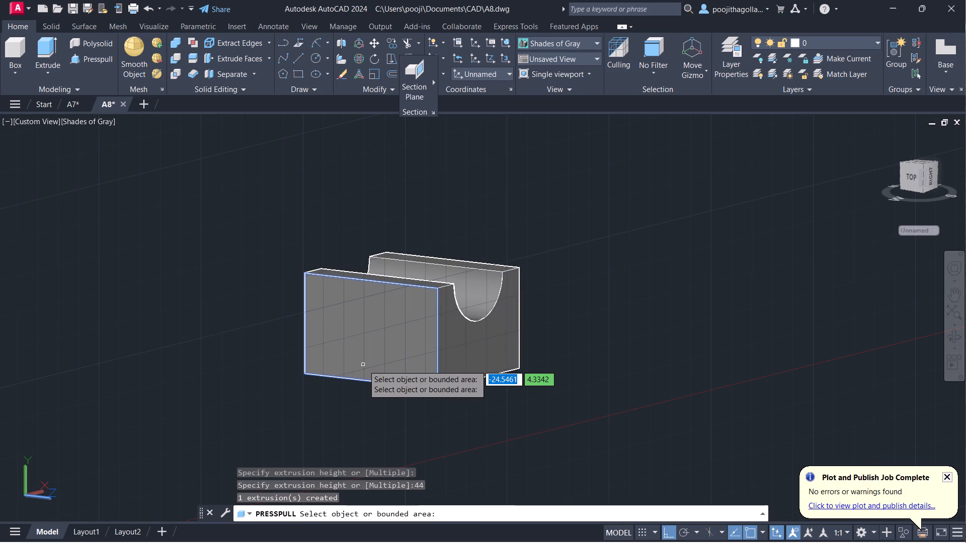
{"action": "key", "text": "Escape"}
Move the notched block by its rear bottom corner onto the base plate's top rear edge, at the corner where it meets the upright.
{"action": "scroll", "coordinate": [711, 328], "scroll_direction": "down", "scroll_amount": 4}
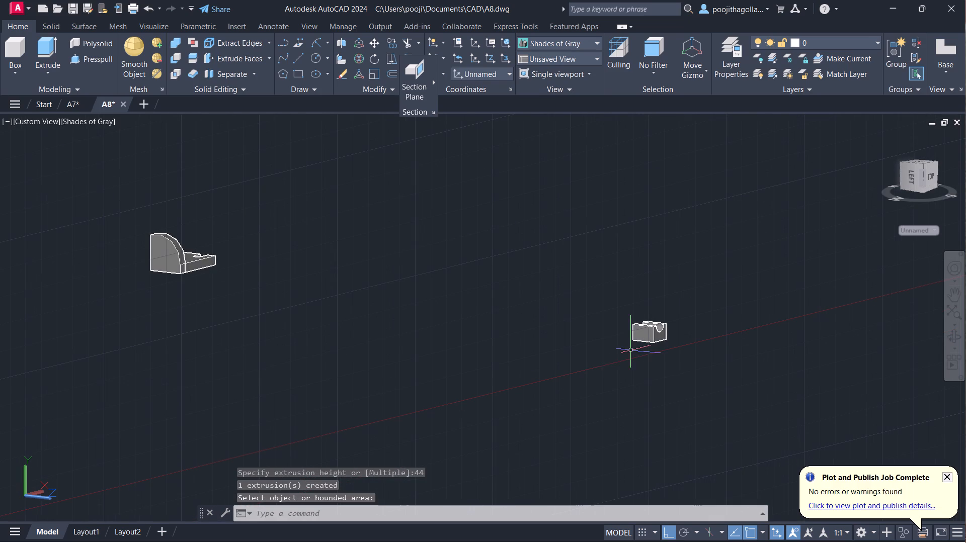
{"action": "scroll", "coordinate": [660, 361], "scroll_direction": "up", "scroll_amount": 2}
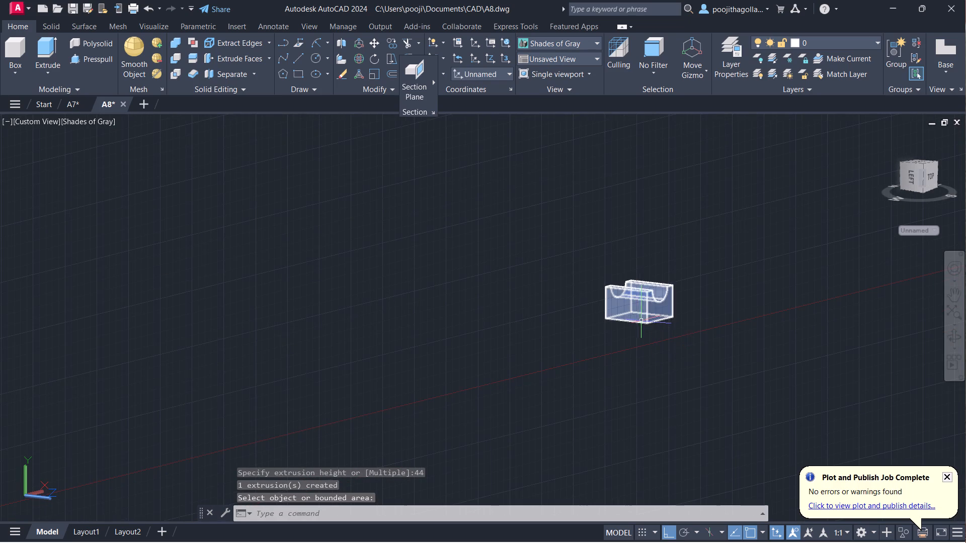
{"action": "left_click", "coordinate": [609, 314]}
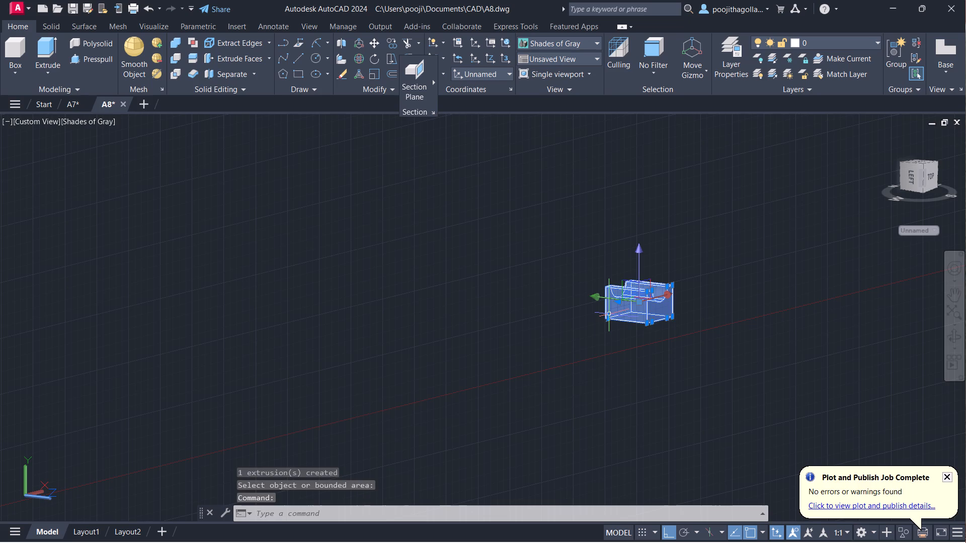
{"action": "key", "text": "m"}
{"action": "key", "text": "Return"}
{"action": "scroll", "coordinate": [609, 314], "scroll_direction": "up", "scroll_amount": 4}
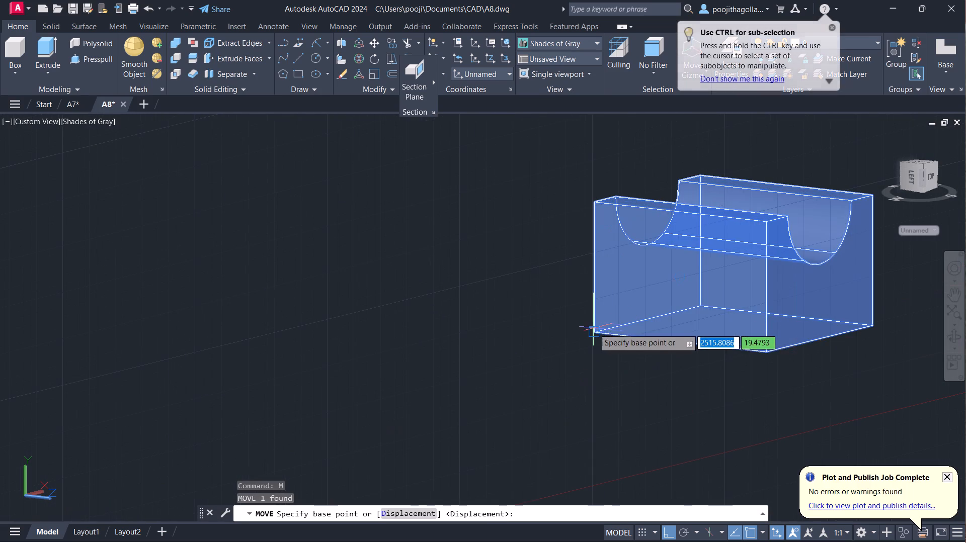
{"action": "left_click", "coordinate": [597, 326]}
{"action": "scroll", "coordinate": [252, 355], "scroll_direction": "down", "scroll_amount": 2}
{"action": "scroll", "coordinate": [153, 352], "scroll_direction": "down", "scroll_amount": 2}
{"action": "middle_click_drag", "start_coordinate": [143, 354], "coordinate": [531, 377]}
{"action": "middle_click_drag", "start_coordinate": [96, 350], "coordinate": [450, 383]}
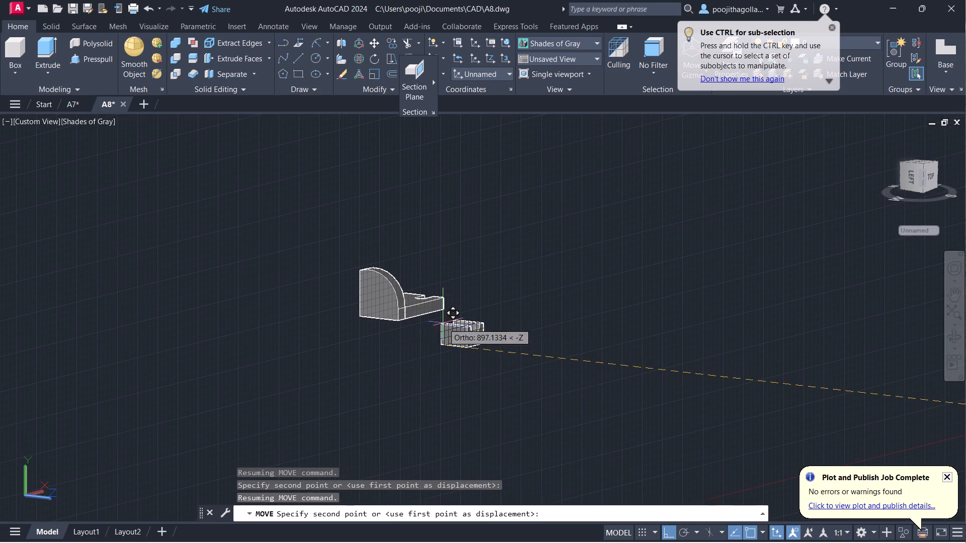
{"action": "middle_click_drag", "start_coordinate": [502, 302], "coordinate": [406, 324], "text": "shift"}
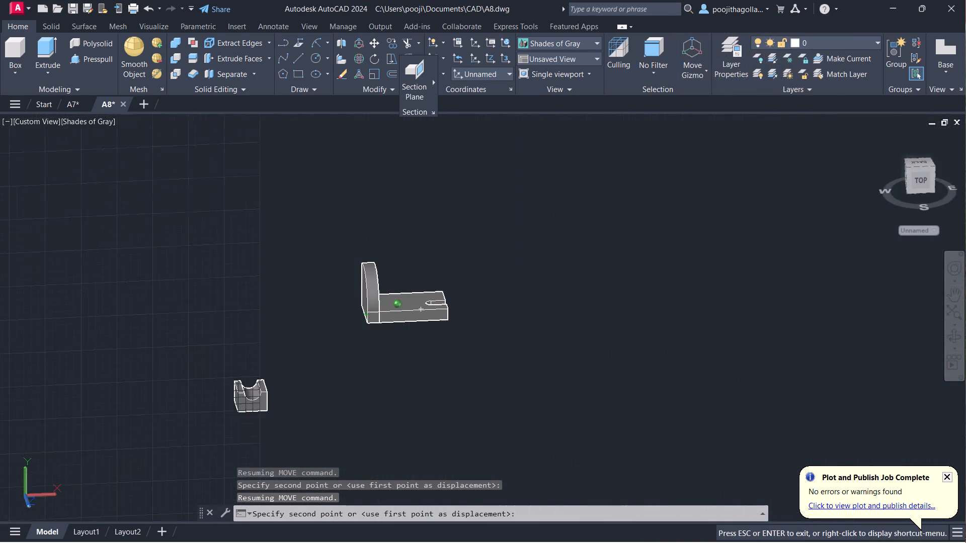
{"action": "middle_click_drag", "start_coordinate": [406, 324], "coordinate": [164, 301], "text": "shift"}
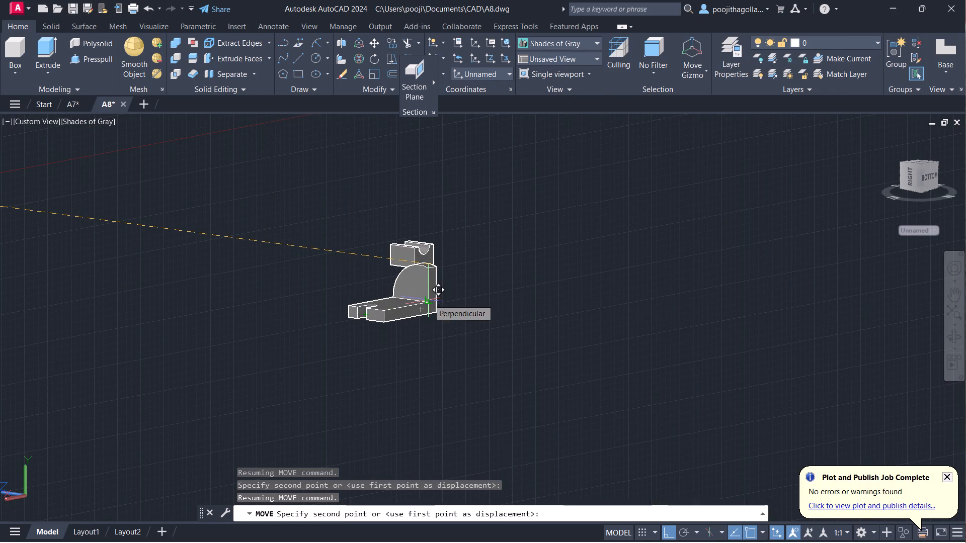
{"action": "scroll", "coordinate": [429, 299], "scroll_direction": "up", "scroll_amount": 5}
{"action": "left_click", "coordinate": [428, 314]}
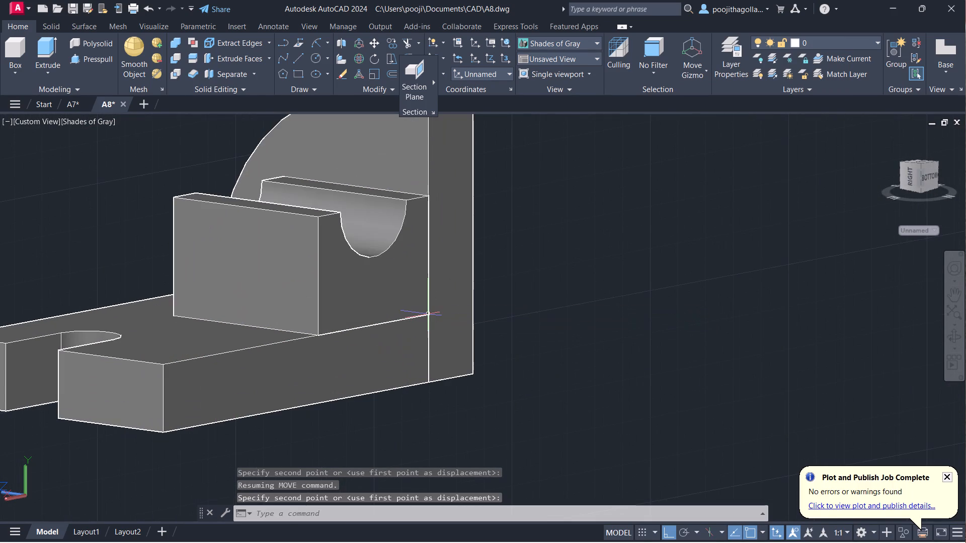
Examine the assembled base plate, upright and notched block from several angles.
{"action": "scroll", "coordinate": [428, 314], "scroll_direction": "down", "scroll_amount": 3}
{"action": "middle_click_drag", "start_coordinate": [373, 418], "coordinate": [531, 422], "text": "shift"}
{"action": "scroll", "coordinate": [414, 365], "scroll_direction": "up", "scroll_amount": 4}
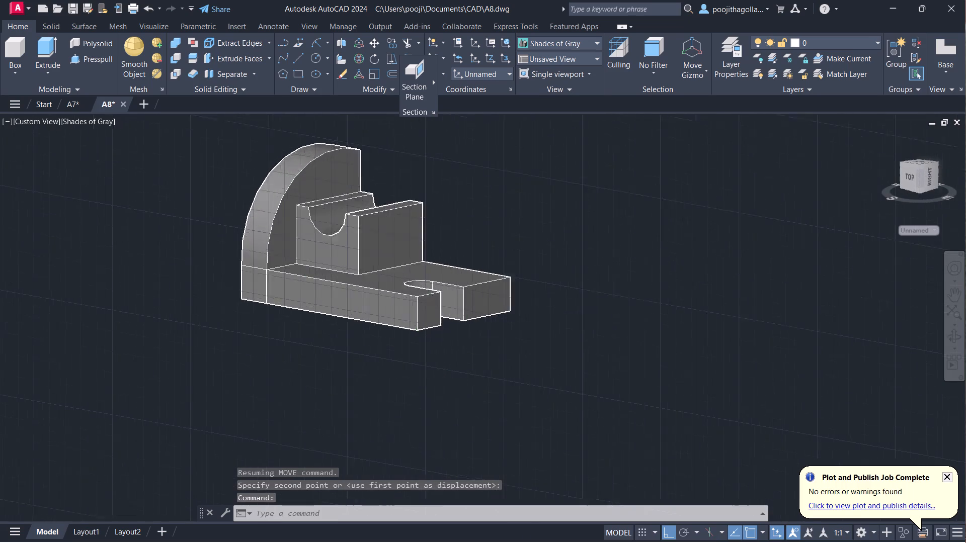
{"action": "middle_click_drag", "start_coordinate": [418, 331], "coordinate": [419, 402]}
{"action": "middle_click_drag", "start_coordinate": [428, 388], "coordinate": [467, 420], "text": "shift"}
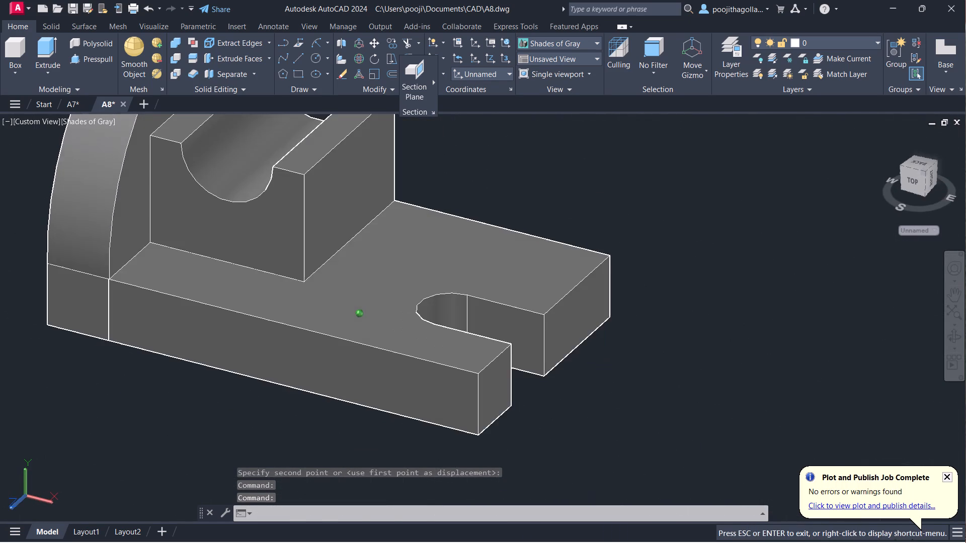
{"action": "middle_click_drag", "start_coordinate": [467, 420], "coordinate": [468, 420], "text": "shift"}
{"action": "scroll", "coordinate": [442, 365], "scroll_direction": "down", "scroll_amount": 3}
{"action": "middle_click_drag", "start_coordinate": [396, 371], "coordinate": [364, 358]}
{"action": "middle_click_drag", "start_coordinate": [405, 369], "coordinate": [376, 381], "text": "shift"}
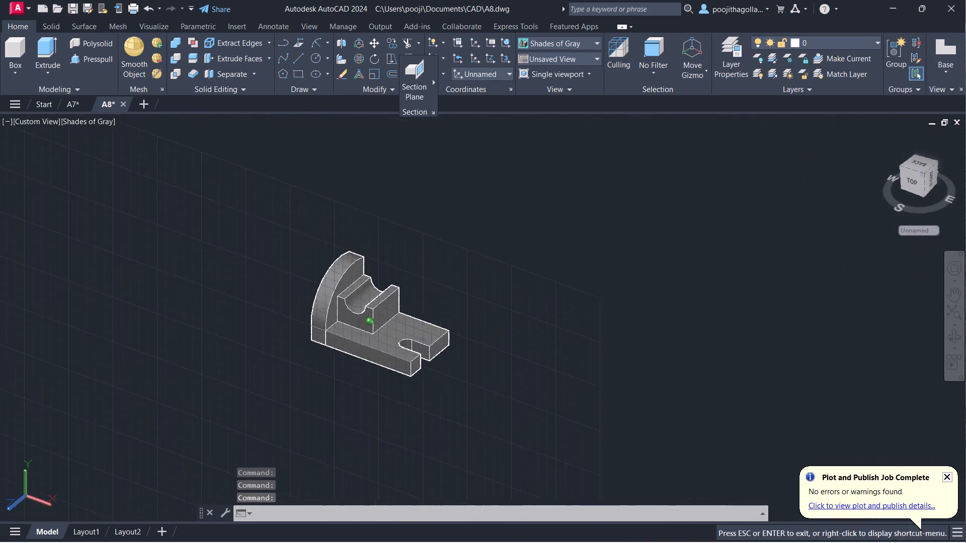
{"action": "middle_click_drag", "start_coordinate": [376, 381], "coordinate": [346, 371], "text": "shift"}
{"action": "scroll", "coordinate": [399, 329], "scroll_direction": "up", "scroll_amount": 3, "text": "shift"}
{"action": "middle_click_drag", "start_coordinate": [412, 330], "coordinate": [440, 362]}
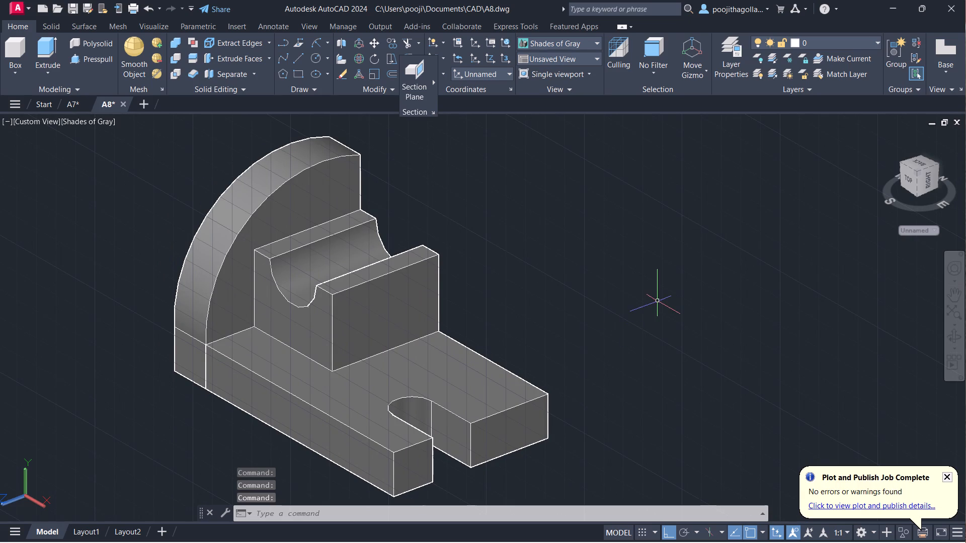
{"action": "middle_click_drag", "start_coordinate": [594, 319], "coordinate": [547, 317]}
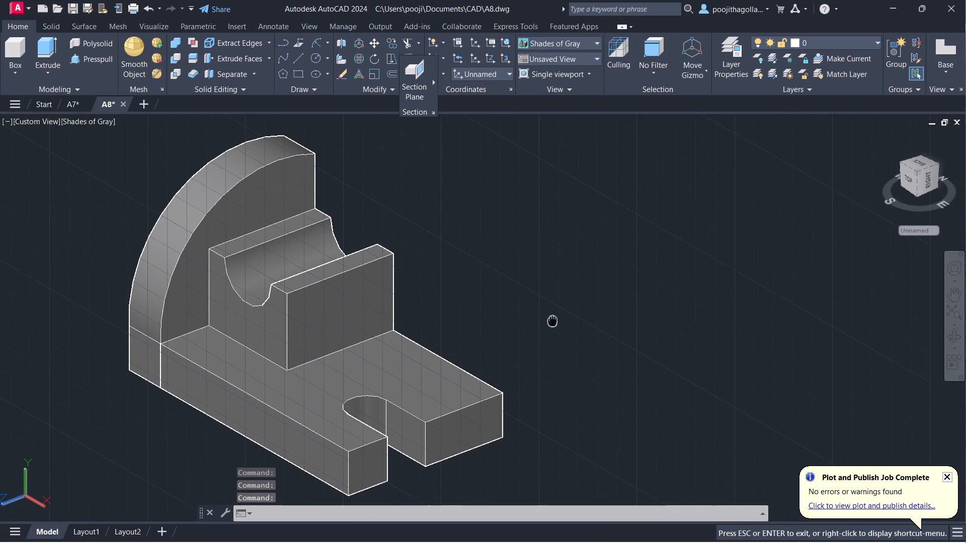
{"action": "middle_click_drag", "start_coordinate": [547, 317], "coordinate": [522, 311]}
{"action": "middle_click_drag", "start_coordinate": [569, 324], "coordinate": [539, 327]}
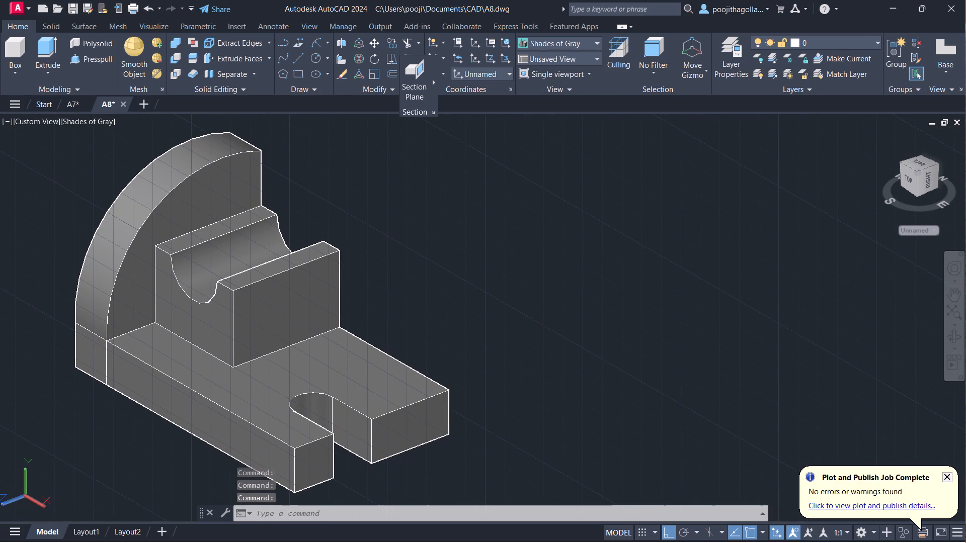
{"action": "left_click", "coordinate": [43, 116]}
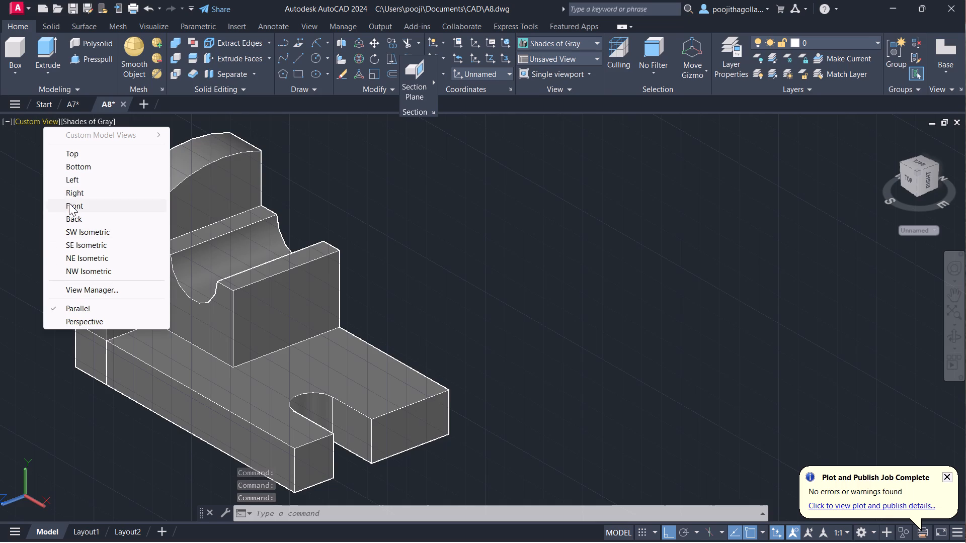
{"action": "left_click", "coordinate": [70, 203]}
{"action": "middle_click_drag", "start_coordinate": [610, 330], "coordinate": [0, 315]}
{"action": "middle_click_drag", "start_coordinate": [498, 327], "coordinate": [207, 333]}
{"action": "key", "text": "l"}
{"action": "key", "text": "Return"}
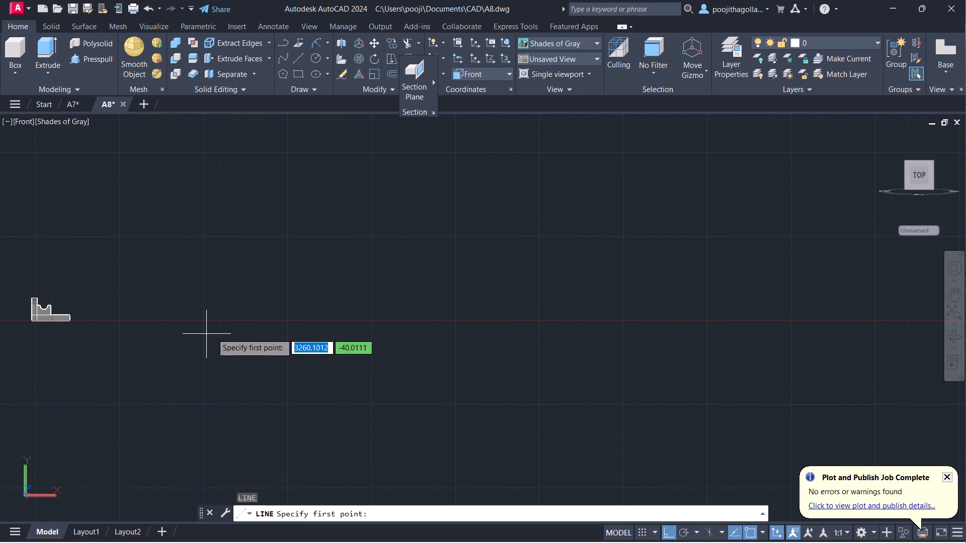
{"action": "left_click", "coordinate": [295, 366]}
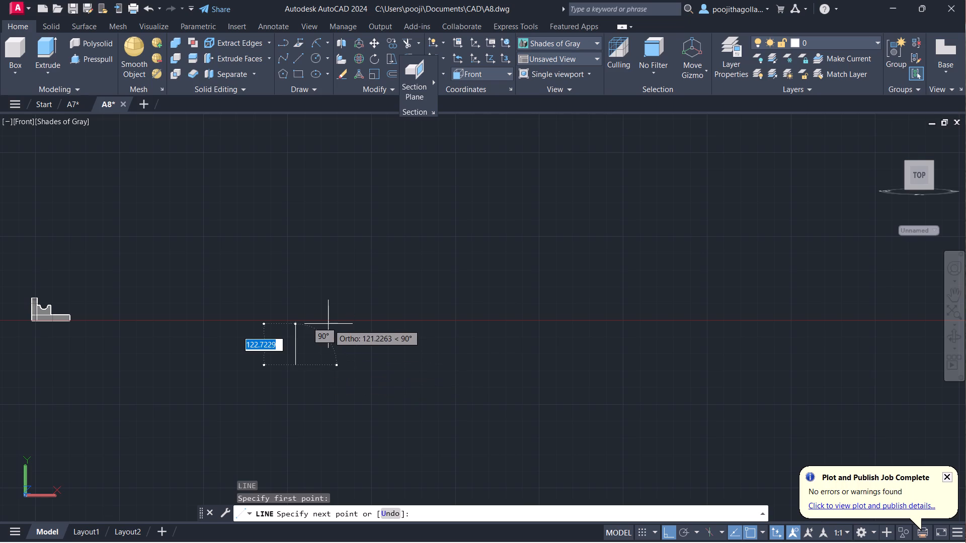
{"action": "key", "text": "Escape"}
Draw a closed triangle of lines joining the base plate's top rear end corner, the notched block's top rear corner and the block's foot.
{"action": "middle_click_drag", "start_coordinate": [396, 317], "coordinate": [299, 341], "text": "ctrl"}
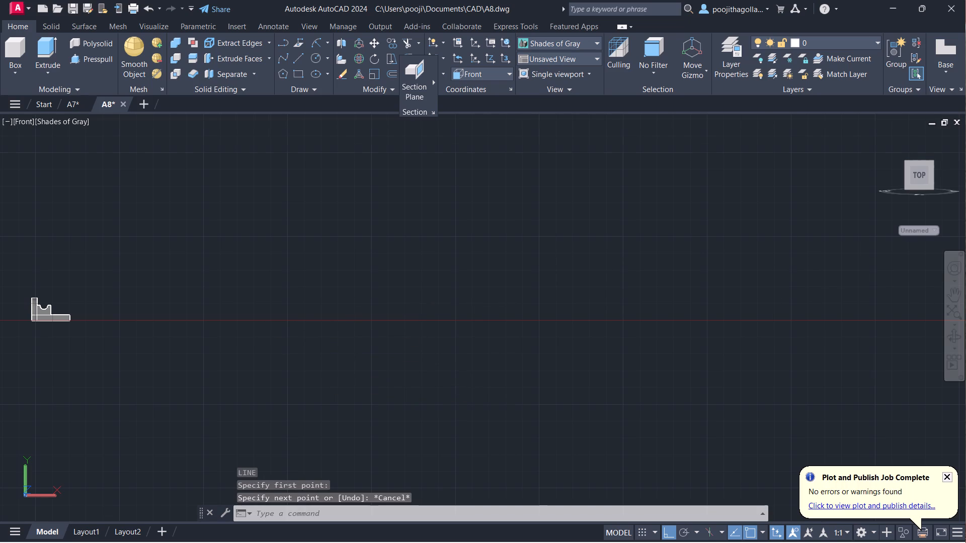
{"action": "middle_click_drag", "start_coordinate": [299, 341], "coordinate": [411, 338], "text": "ctrl"}
{"action": "scroll", "coordinate": [359, 293], "scroll_direction": "up", "scroll_amount": 4}
{"action": "scroll", "coordinate": [407, 325], "scroll_direction": "up", "scroll_amount": 3}
{"action": "middle_click_drag", "start_coordinate": [438, 349], "coordinate": [419, 276]}
{"action": "middle_click_drag", "start_coordinate": [445, 297], "coordinate": [432, 350], "text": "shift"}
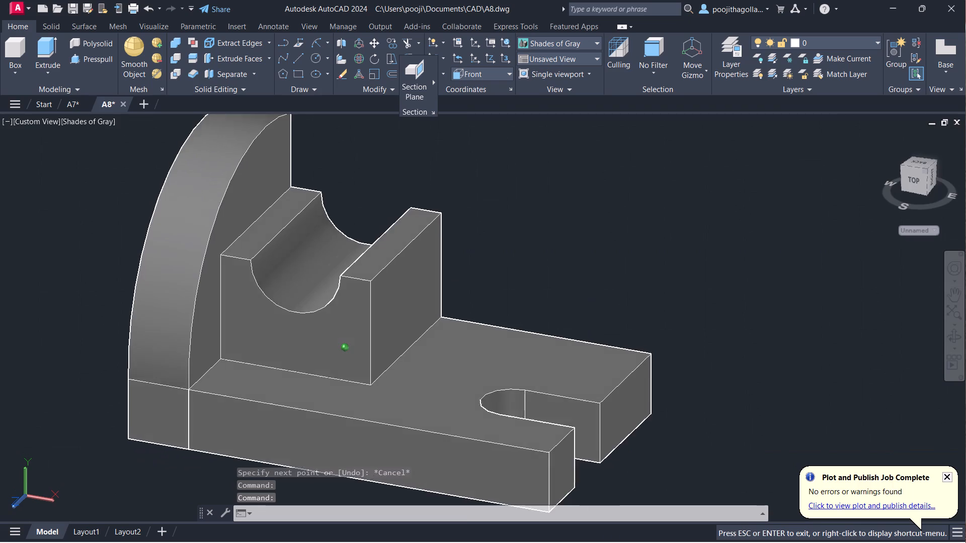
{"action": "middle_click_drag", "start_coordinate": [432, 350], "coordinate": [419, 359], "text": "shift"}
{"action": "key", "text": "l"}
{"action": "key", "text": "Return"}
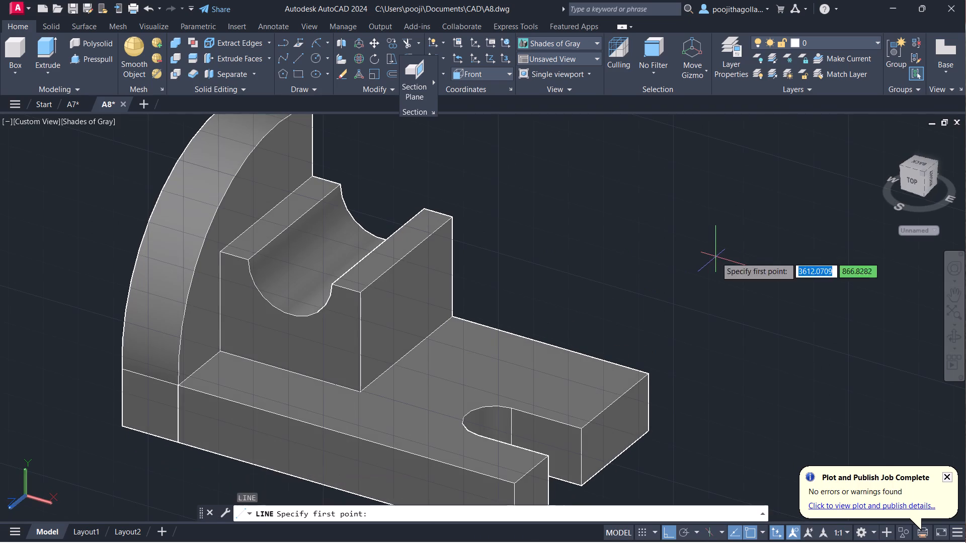
{"action": "left_click", "coordinate": [649, 374]}
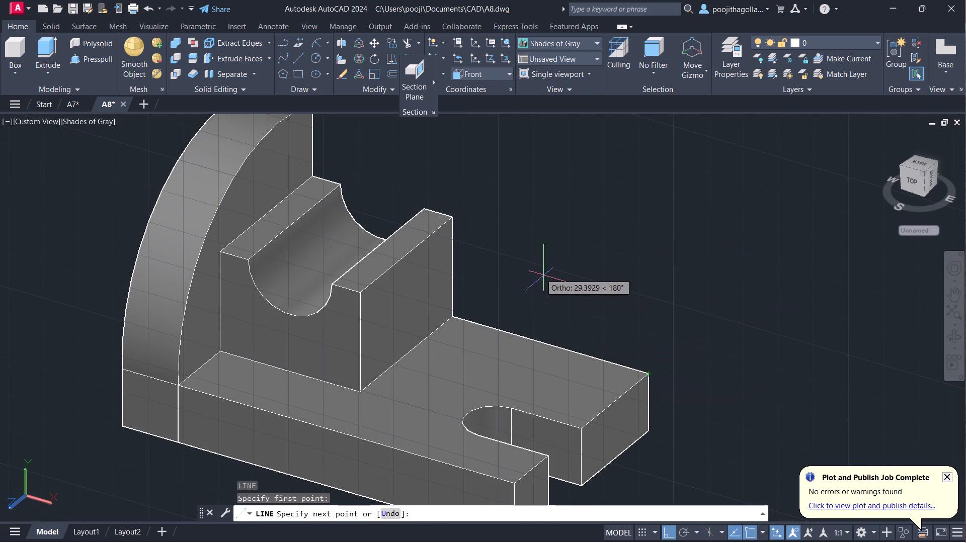
{"action": "left_click", "coordinate": [452, 219]}
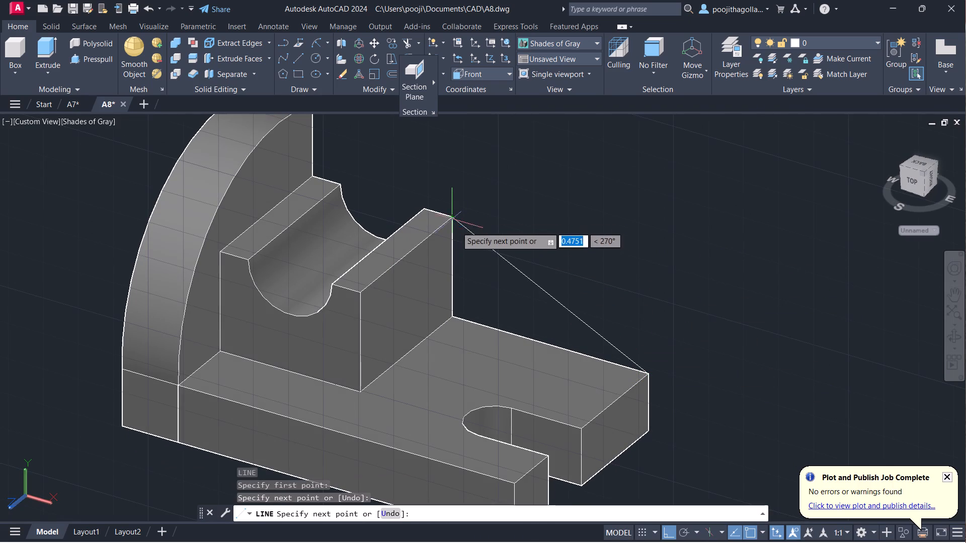
{"action": "left_click", "coordinate": [452, 316]}
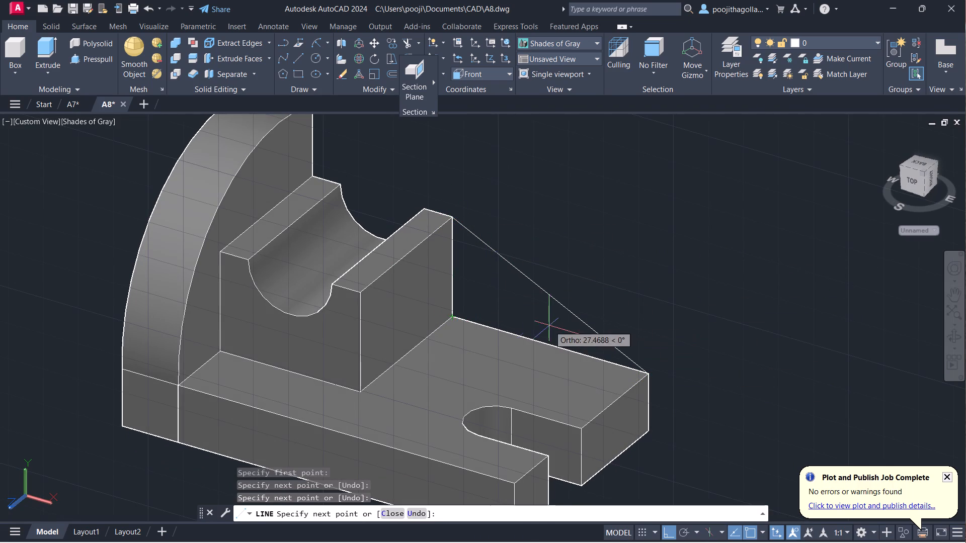
{"action": "left_click", "coordinate": [645, 376]}
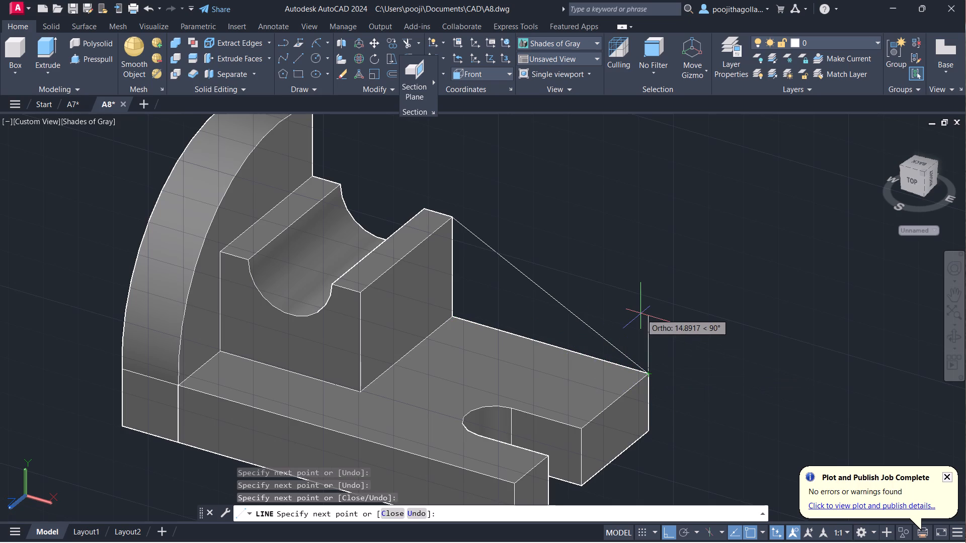
{"action": "key", "text": "Escape"}
Switch the visual style to 2D Wireframe.
{"action": "left_click", "coordinate": [52, 122]}
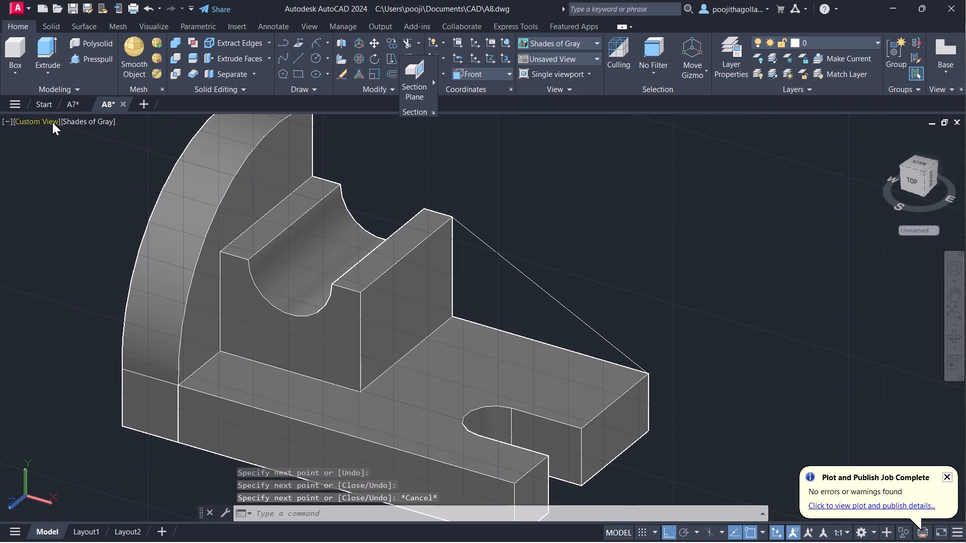
{"action": "left_click", "coordinate": [8, 143]}
{"action": "left_click", "coordinate": [71, 124]}
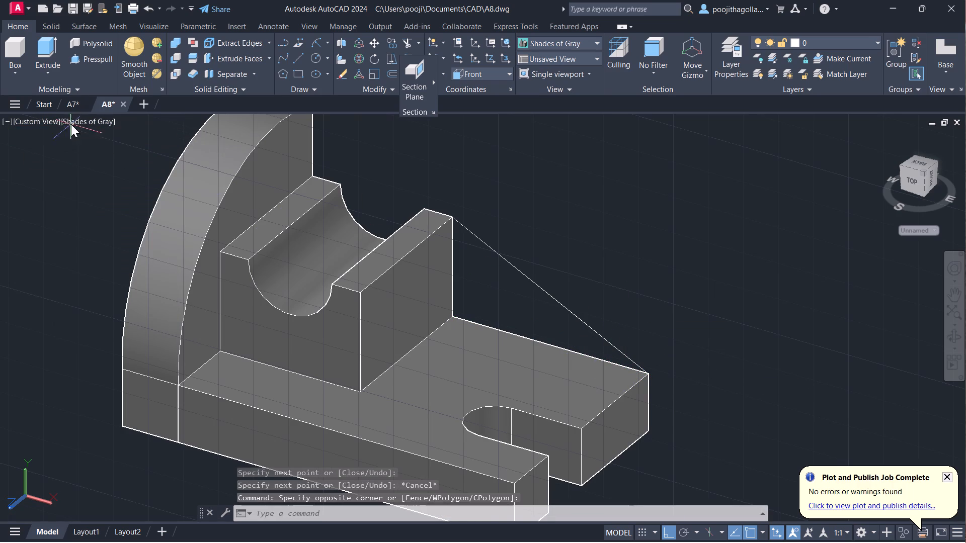
{"action": "left_click", "coordinate": [83, 120]}
{"action": "left_click", "coordinate": [121, 154]}
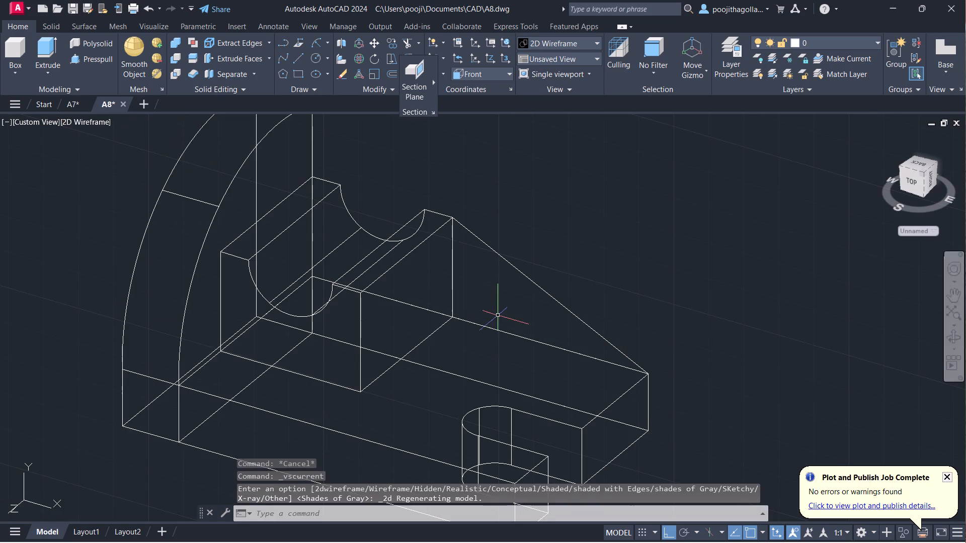
Join the three triangle lines beside the notched block into a single polyline.
{"action": "left_click", "coordinate": [496, 329]}
{"action": "left_click", "coordinate": [531, 277]}
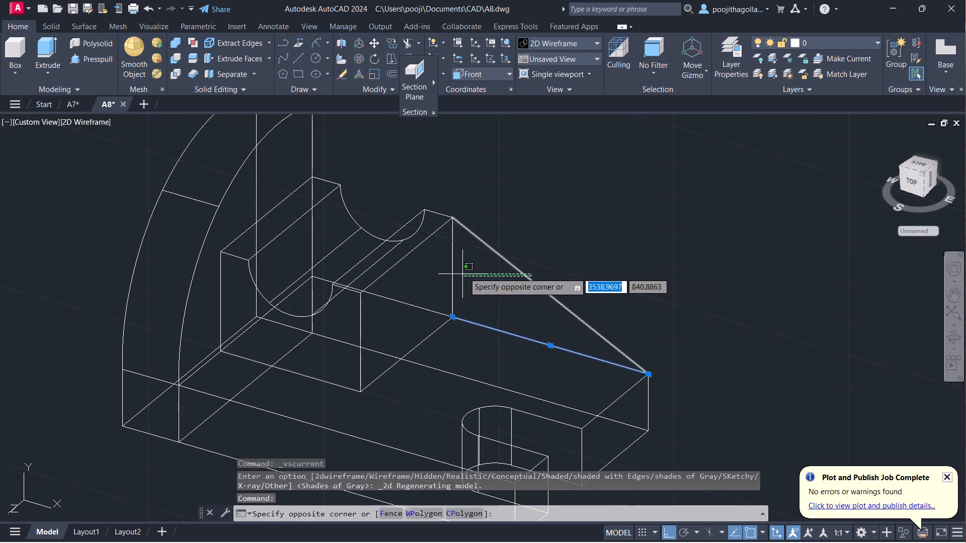
{"action": "left_click", "coordinate": [464, 273]}
{"action": "left_click", "coordinate": [453, 274]}
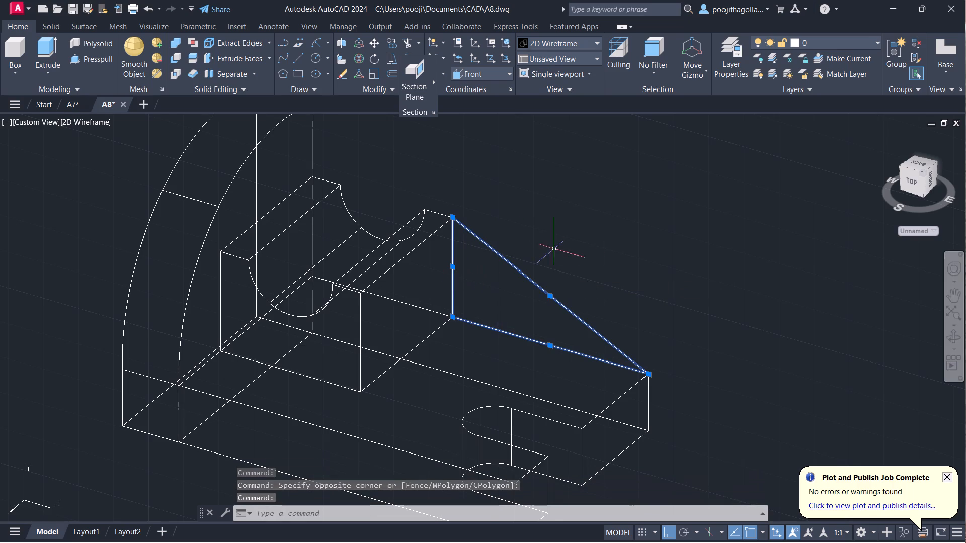
{"action": "key", "text": "j"}
{"action": "key", "text": "Return"}
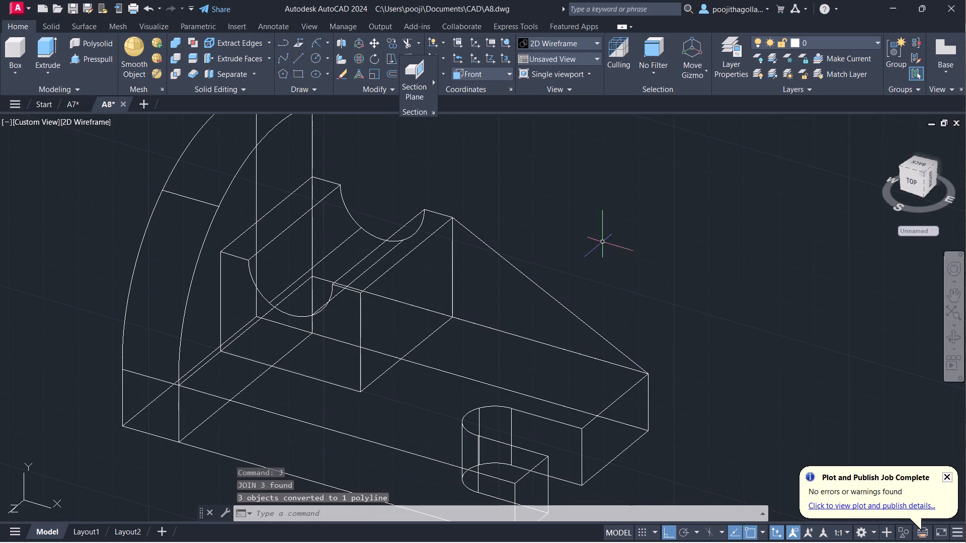
Switch the visual style to Shades of Gray.
{"action": "left_click", "coordinate": [73, 120]}
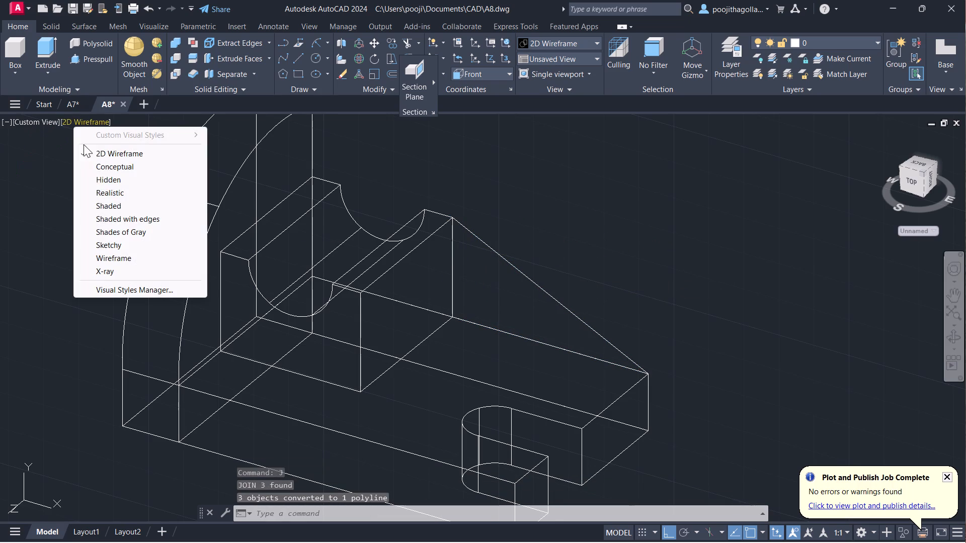
{"action": "left_click", "coordinate": [125, 231]}
Presspull the triangular area 12 inward over the base plate to form the solid rib.
{"action": "scroll", "coordinate": [362, 301], "scroll_direction": "down", "scroll_amount": 1}
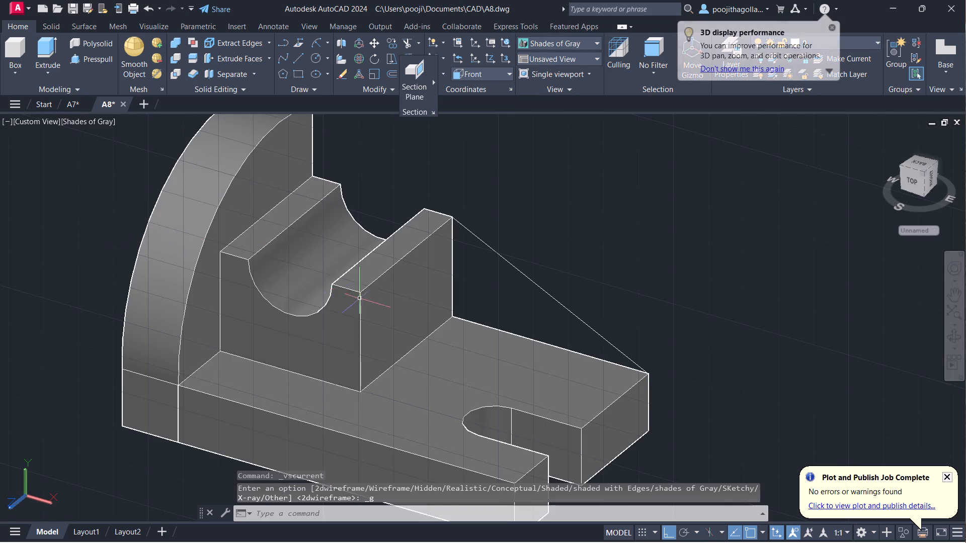
{"action": "middle_click_drag", "start_coordinate": [407, 305], "coordinate": [363, 294]}
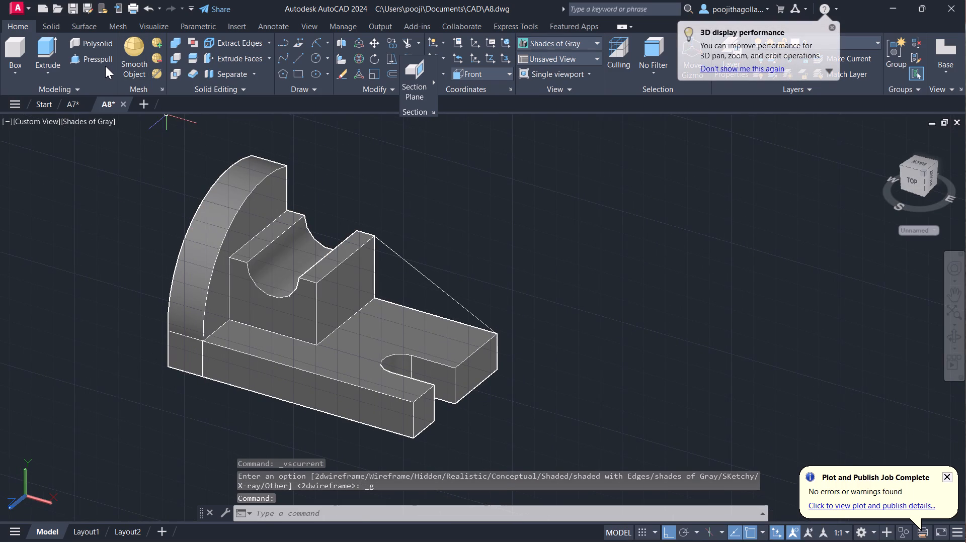
{"action": "left_click", "coordinate": [105, 66]}
{"action": "left_click", "coordinate": [105, 58]}
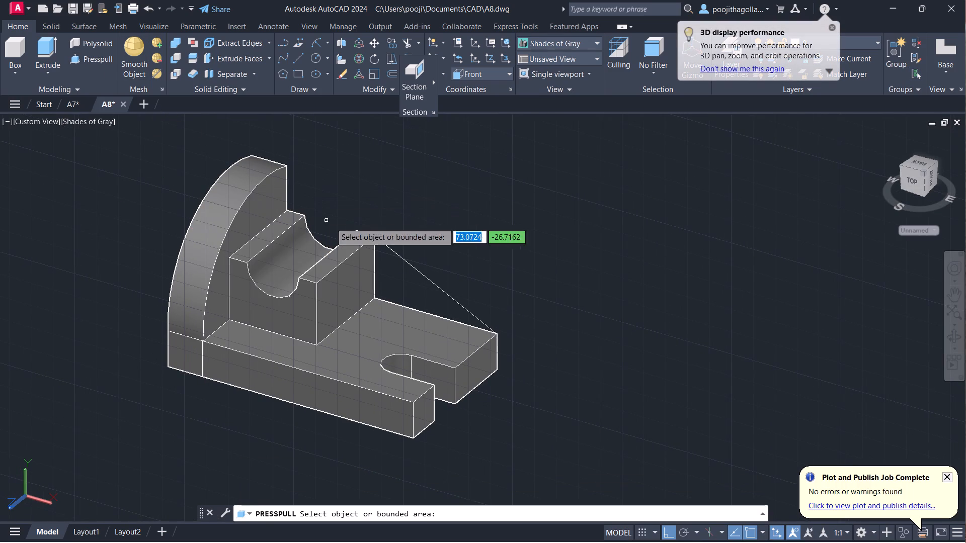
{"action": "left_click", "coordinate": [419, 273]}
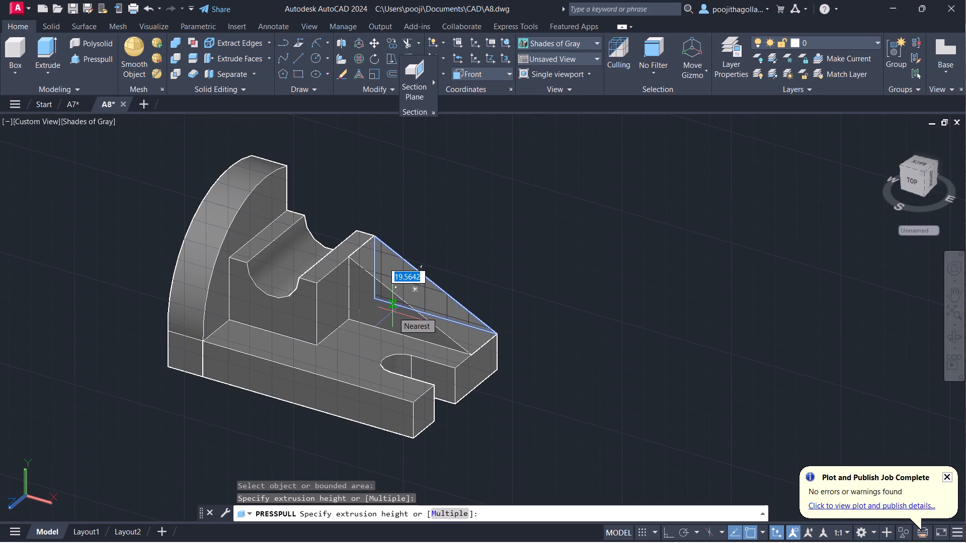
{"action": "type", "text": "12"}
{"action": "key", "text": "Return"}
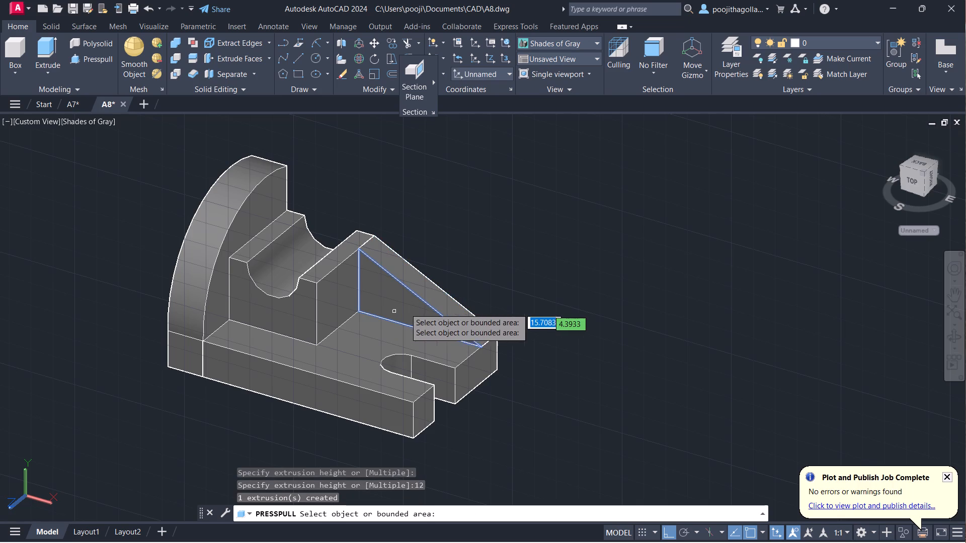
{"action": "key", "text": "Escape"}
Examine the assembled part with its triangular rib, both close up and as a whole.
{"action": "middle_click_drag", "start_coordinate": [533, 418], "coordinate": [595, 422]}
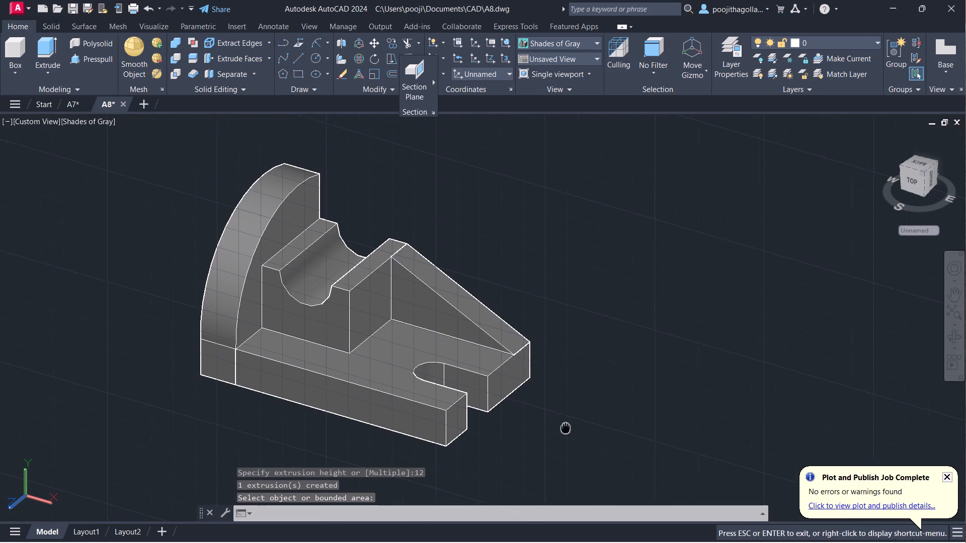
{"action": "middle_click_drag", "start_coordinate": [595, 422], "coordinate": [627, 418]}
{"action": "scroll", "coordinate": [572, 394], "scroll_direction": "up", "scroll_amount": 1}
{"action": "middle_click_drag", "start_coordinate": [572, 399], "coordinate": [614, 430]}
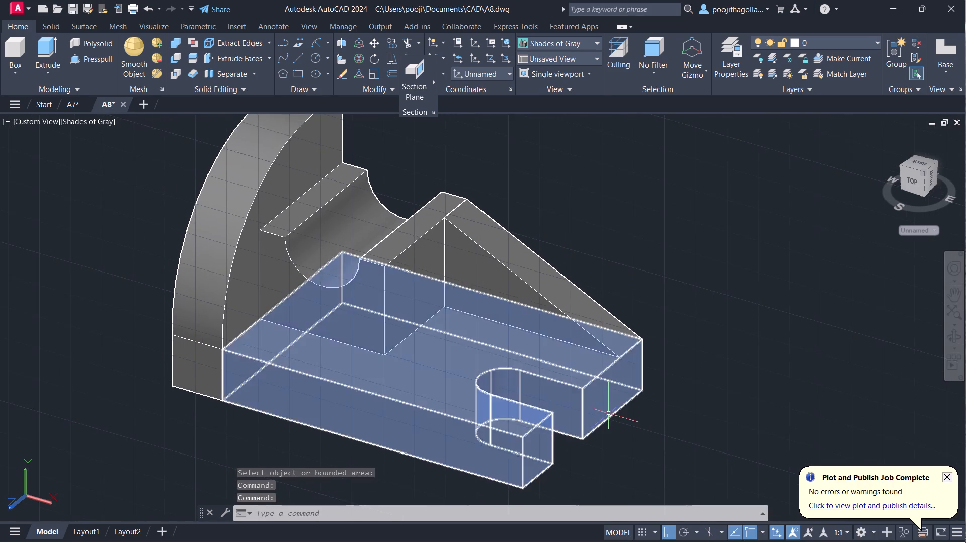
{"action": "scroll", "coordinate": [609, 414], "scroll_direction": "down", "scroll_amount": 1}
{"action": "middle_click_drag", "start_coordinate": [609, 414], "coordinate": [600, 399]}
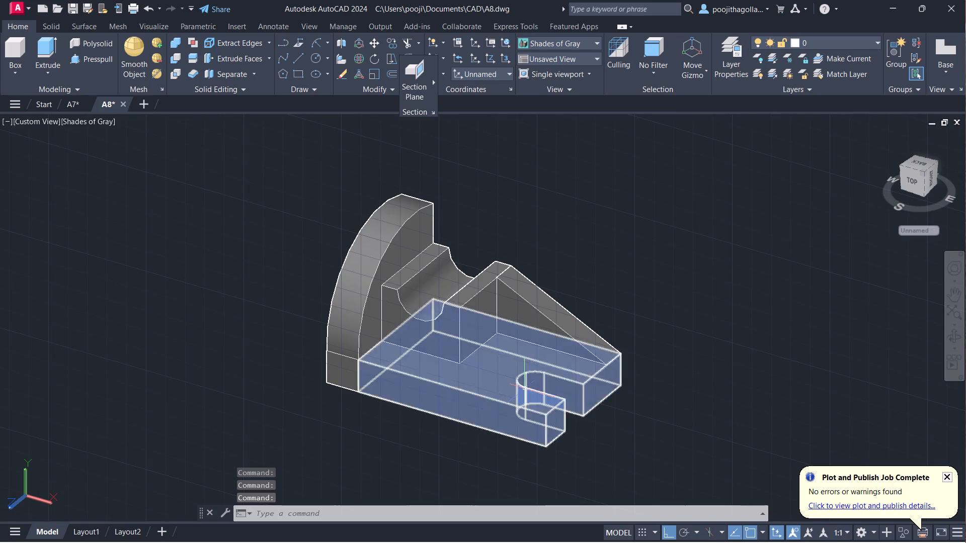
{"action": "middle_click_drag", "start_coordinate": [525, 389], "coordinate": [521, 393]}
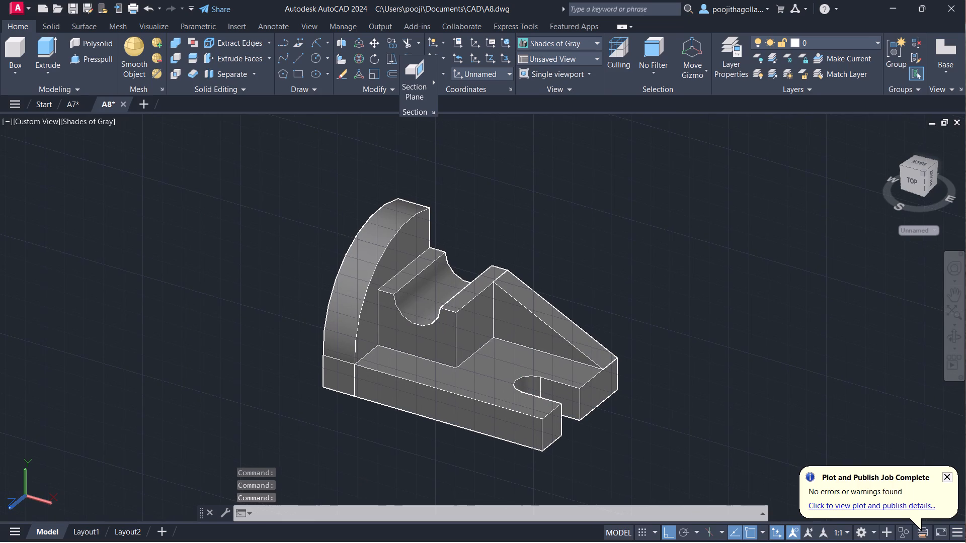
{"action": "middle_click_drag", "start_coordinate": [521, 393], "coordinate": [495, 378]}
{"action": "scroll", "coordinate": [490, 372], "scroll_direction": "down", "scroll_amount": 1}
{"action": "middle_click_drag", "start_coordinate": [488, 372], "coordinate": [481, 381]}
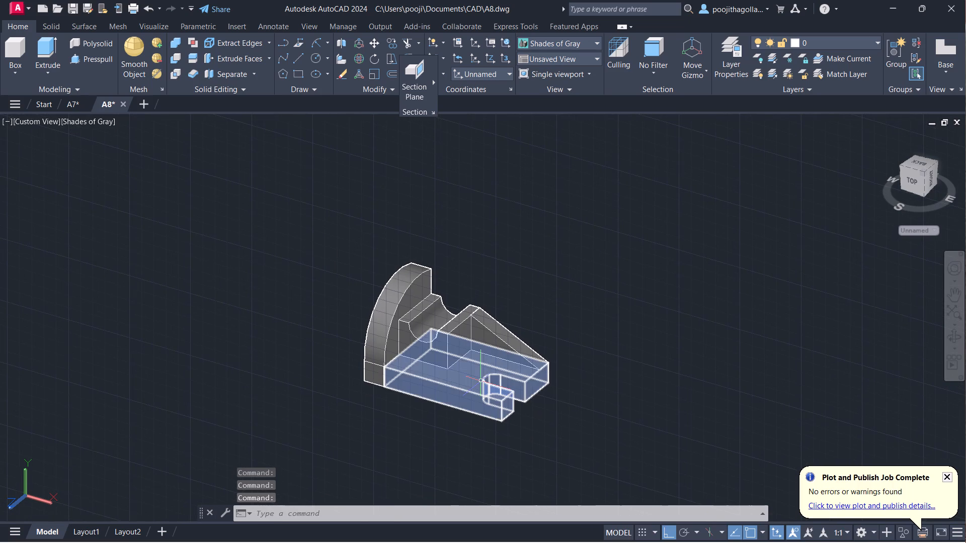
{"action": "scroll", "coordinate": [481, 381], "scroll_direction": "up", "scroll_amount": 1}
{"action": "middle_click", "coordinate": [481, 381]}
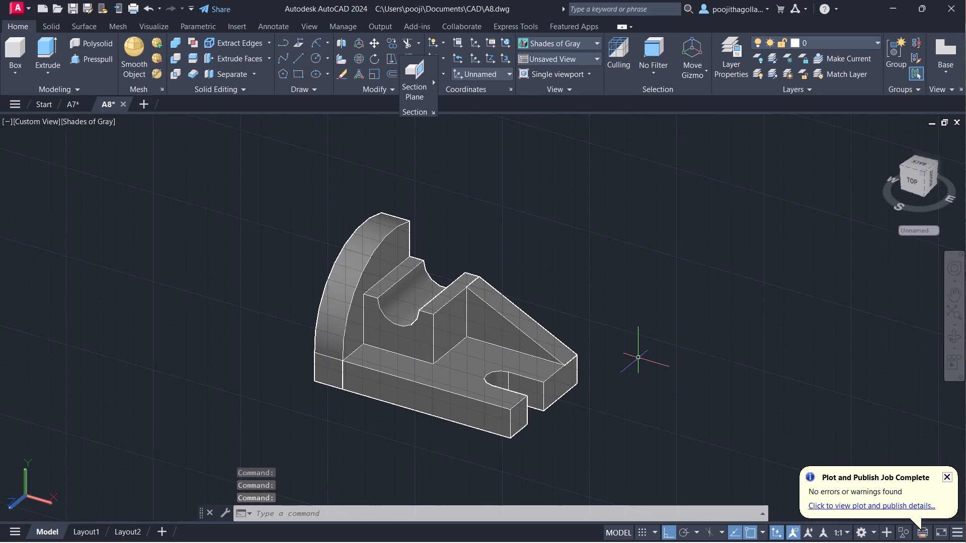
Save the A8 drawing.
{"action": "key", "text": "ctrl+s"}
{"action": "key", "text": "ctrl+s"}
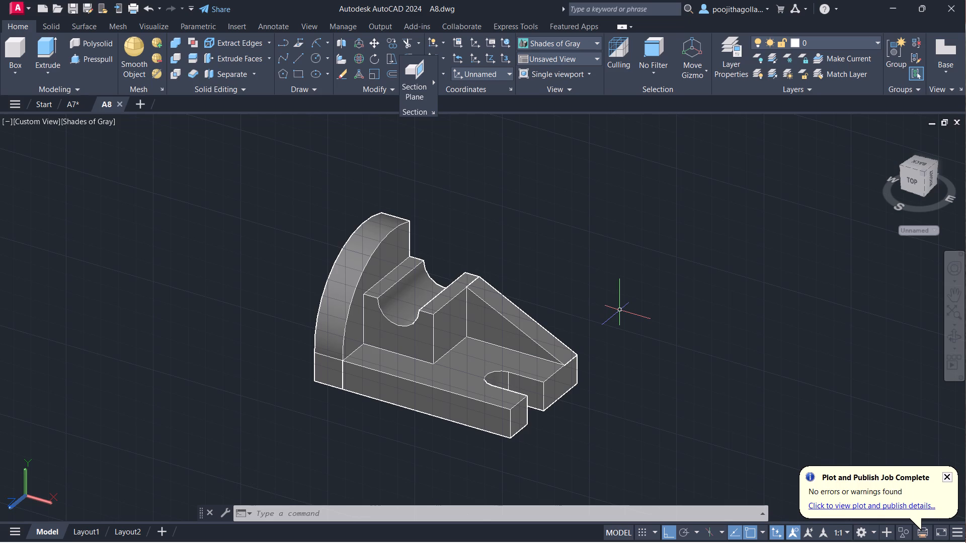
Set up a centred plot with AutoCAD PDF (High Quality Print).pc3, using a window around the whole part as the plot area.
{"action": "key", "text": "ctrl+p"}
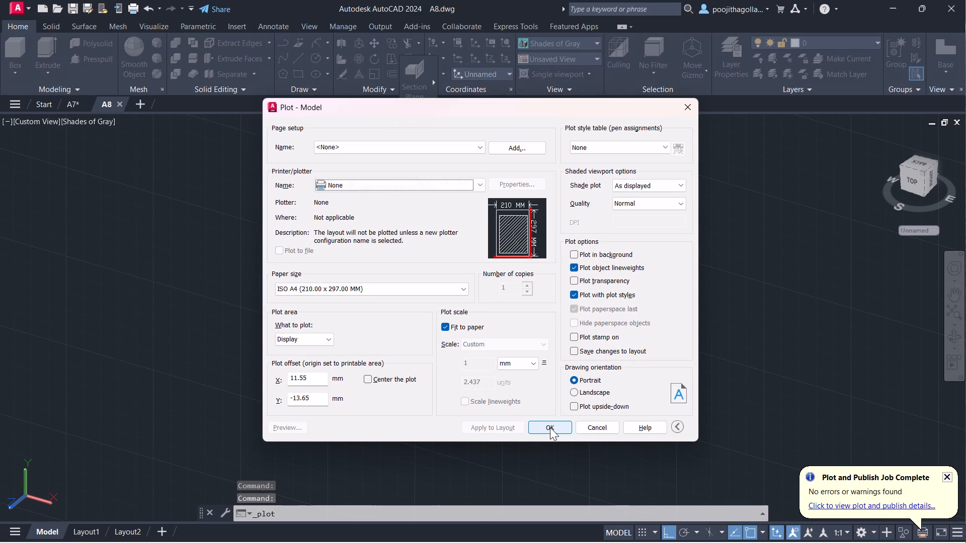
{"action": "left_click", "coordinate": [709, 308]}
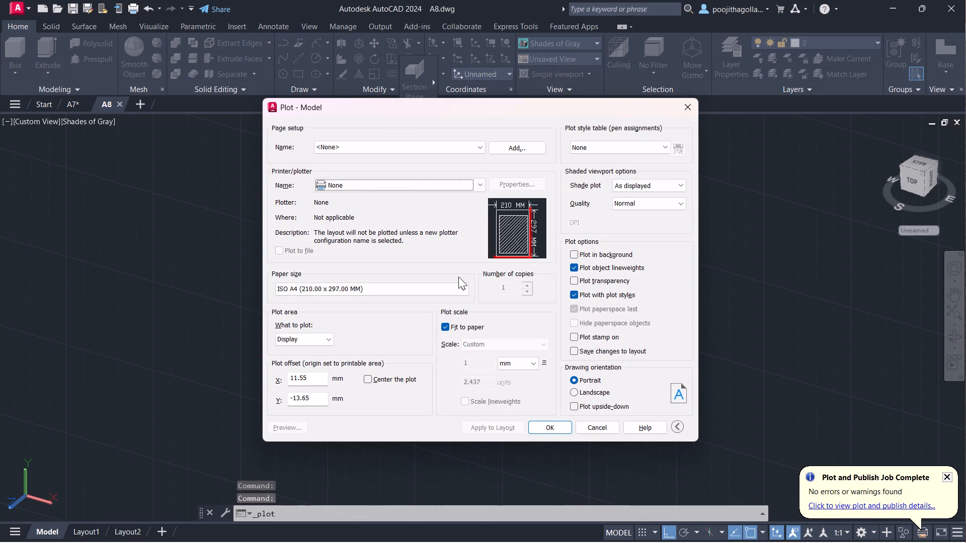
{"action": "left_click", "coordinate": [481, 189]}
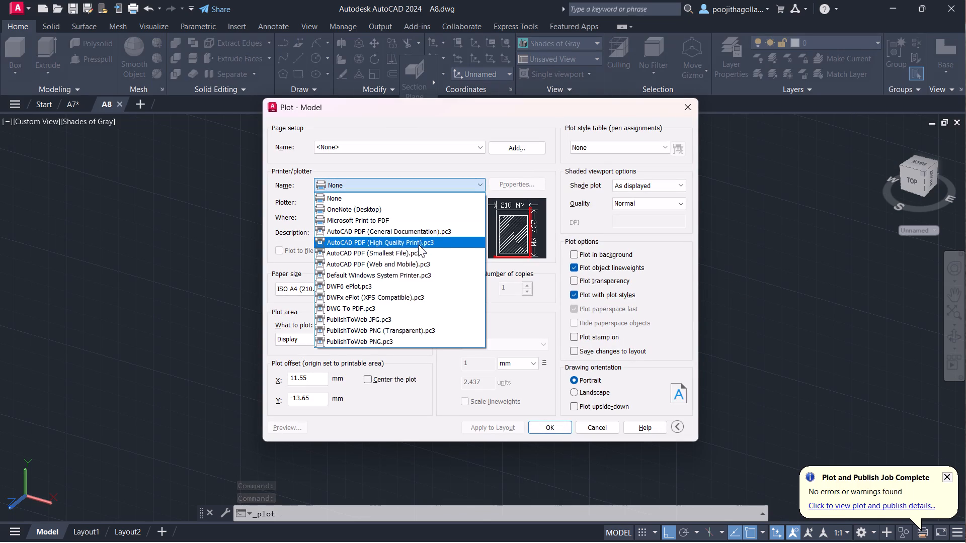
{"action": "left_click", "coordinate": [408, 246]}
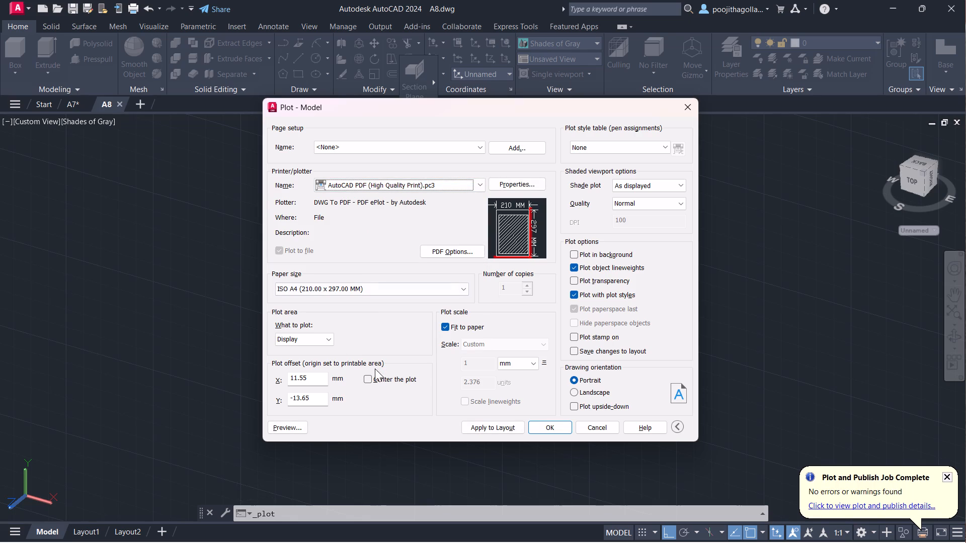
{"action": "left_click", "coordinate": [370, 377]}
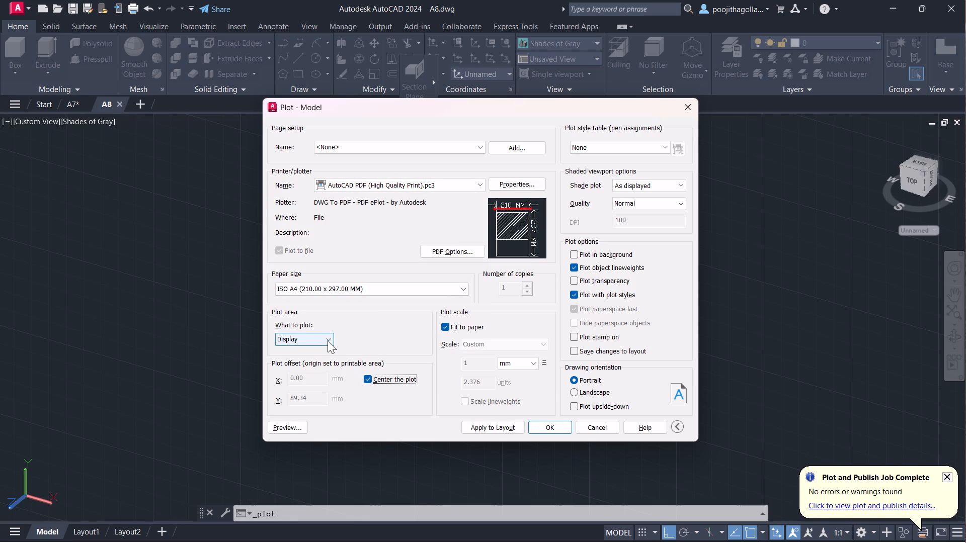
{"action": "left_click", "coordinate": [328, 340]}
{"action": "left_click", "coordinate": [292, 373]}
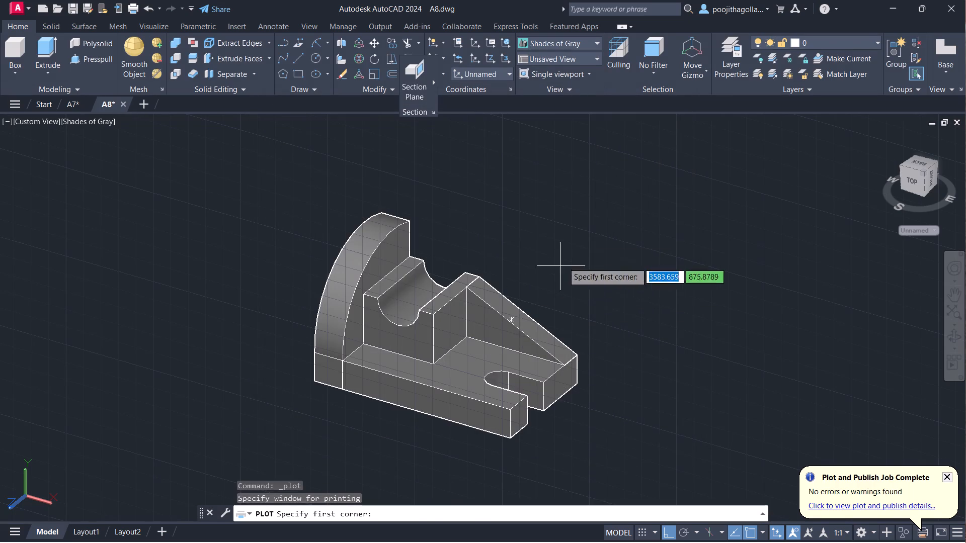
{"action": "left_click_drag", "start_coordinate": [641, 188], "coordinate": [641, 184]}
{"action": "left_click_drag", "start_coordinate": [259, 459], "coordinate": [550, 427]}
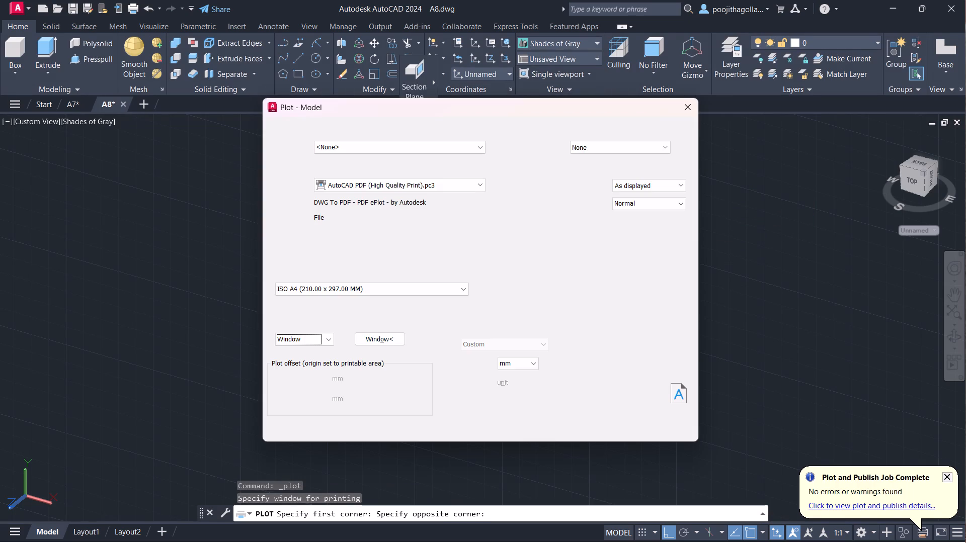
Preview the plot, output it as A8-Model.pdf in the CAD folder, and close the resulting PDF.
{"action": "left_click", "coordinate": [302, 424]}
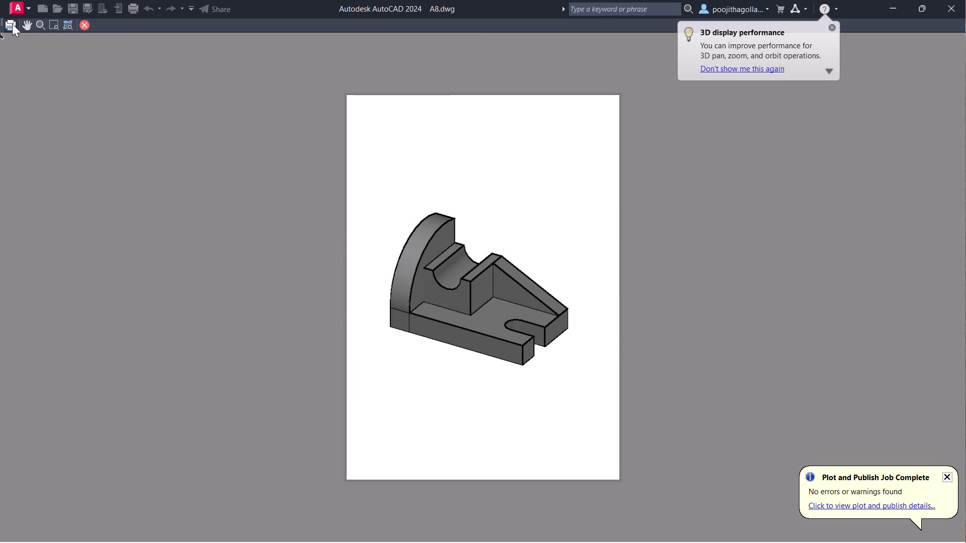
{"action": "left_click", "coordinate": [12, 24]}
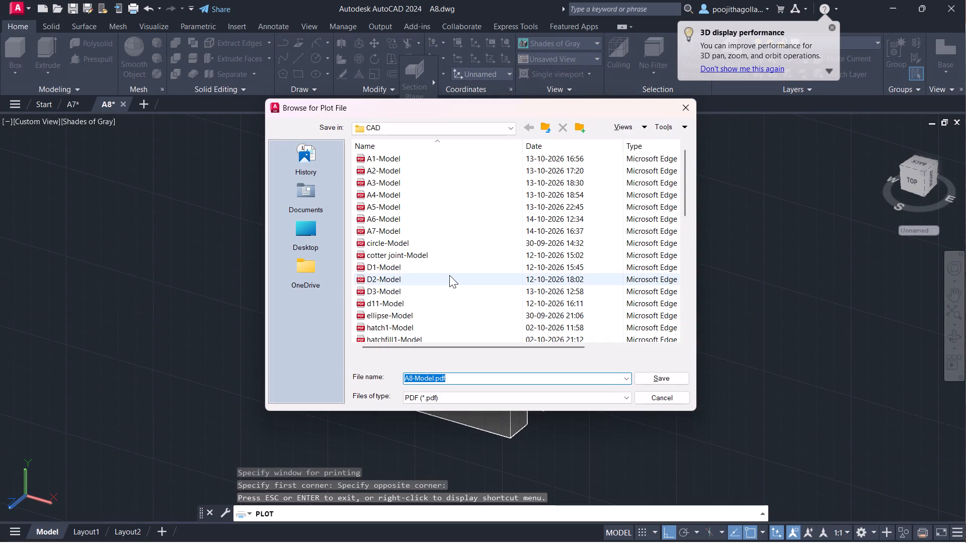
{"action": "left_click", "coordinate": [672, 382]}
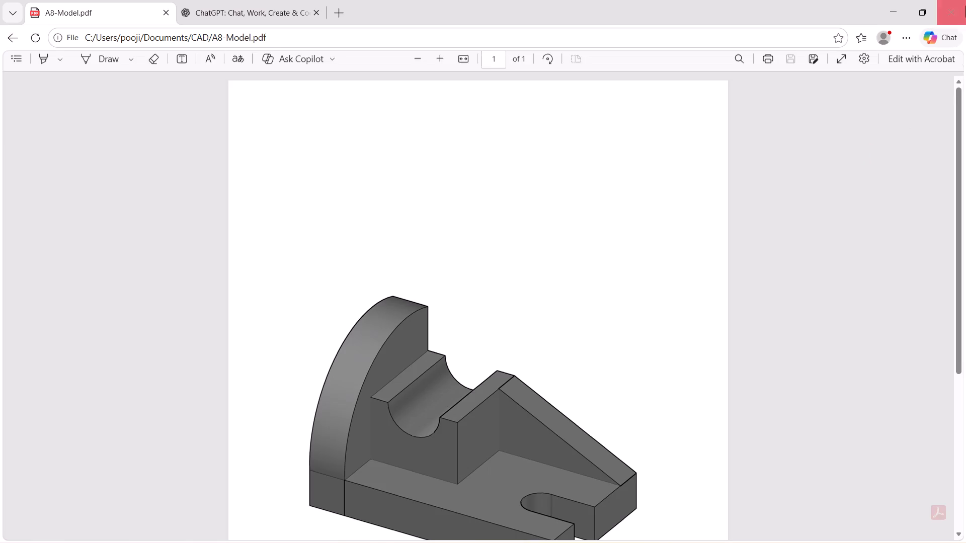
{"action": "left_click", "coordinate": [954, 6]}
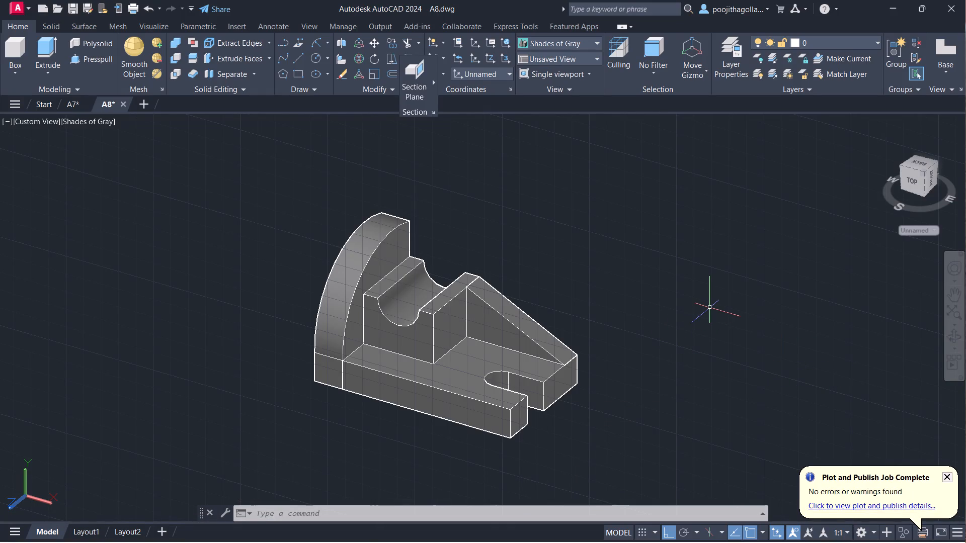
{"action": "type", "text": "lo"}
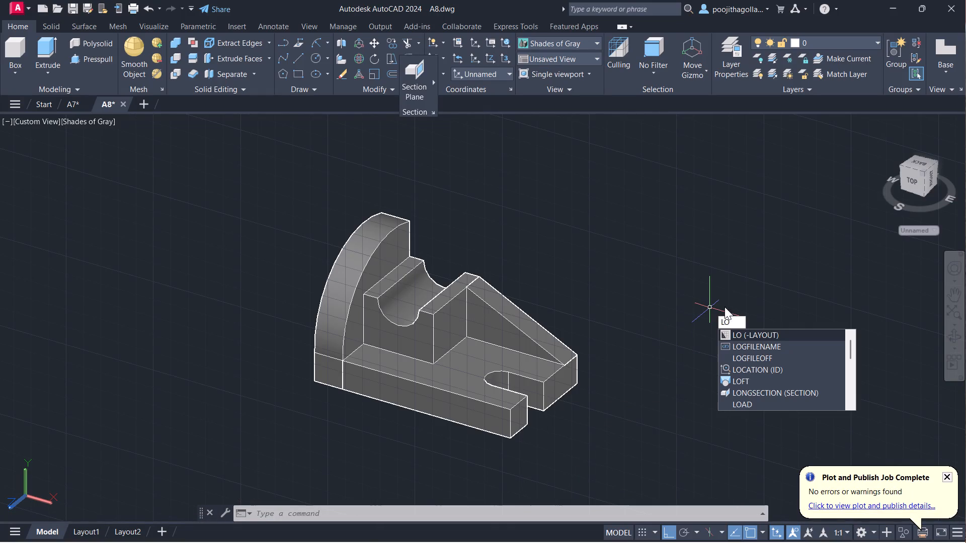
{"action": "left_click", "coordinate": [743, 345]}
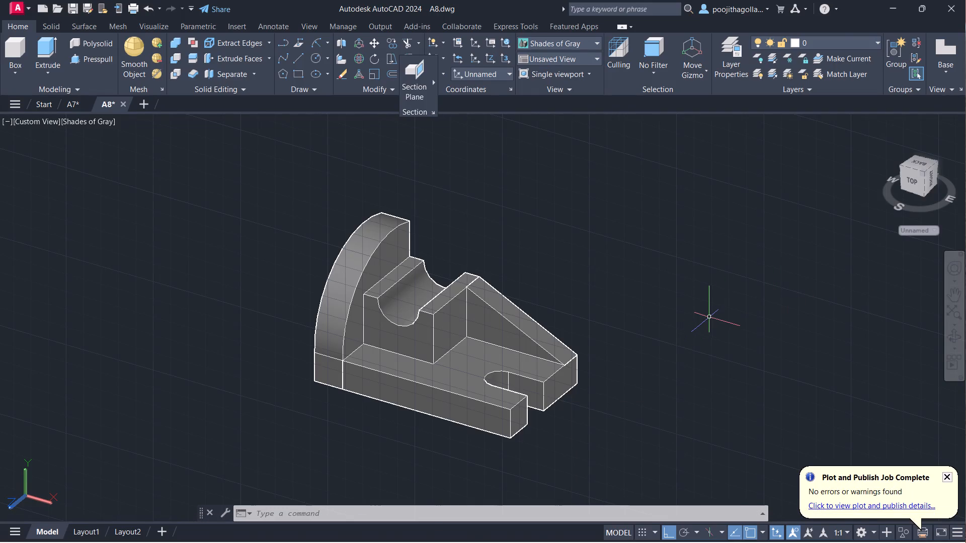
Examine the finished part's upright, notched block, rib and slotted base plate at different magnifications.
{"action": "scroll", "coordinate": [522, 351], "scroll_direction": "up", "scroll_amount": 2}
{"action": "middle_click_drag", "start_coordinate": [522, 351], "coordinate": [558, 360]}
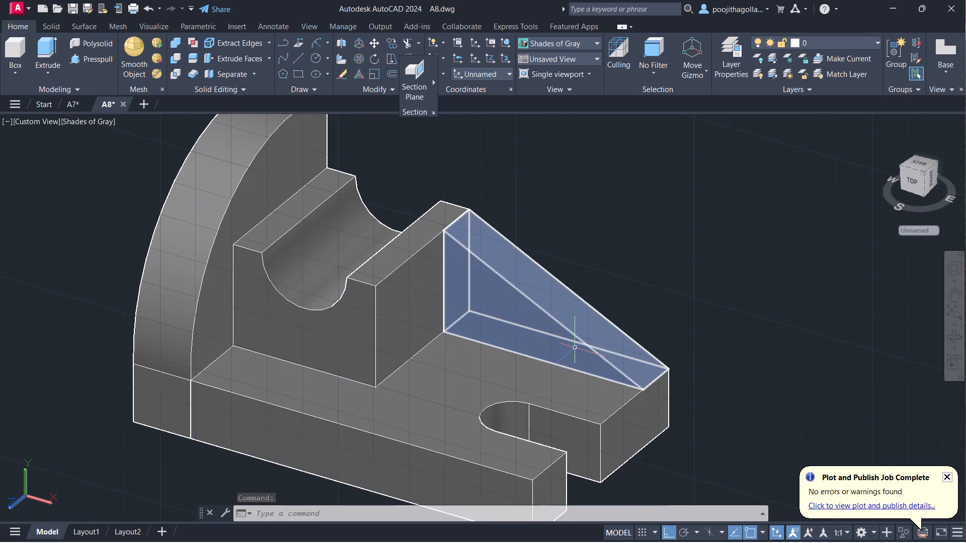
{"action": "scroll", "coordinate": [555, 359], "scroll_direction": "down", "scroll_amount": 1}
{"action": "middle_click_drag", "start_coordinate": [555, 359], "coordinate": [570, 335]}
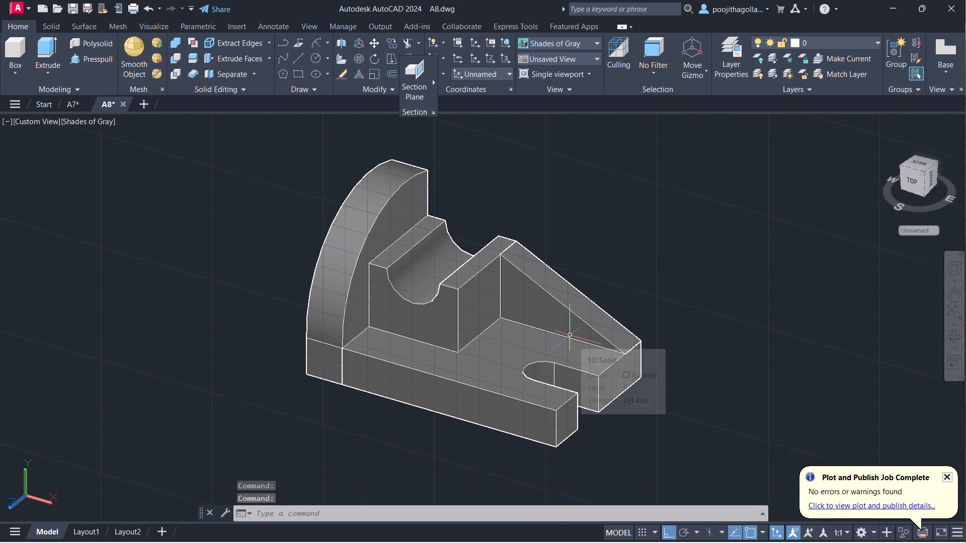
{"action": "middle_click_drag", "start_coordinate": [570, 335], "coordinate": [567, 369]}
{"action": "middle_click_drag", "start_coordinate": [548, 392], "coordinate": [539, 361]}
{"action": "middle_click_drag", "start_coordinate": [539, 361], "coordinate": [546, 392]}
{"action": "scroll", "coordinate": [508, 389], "scroll_direction": "up", "scroll_amount": 1}
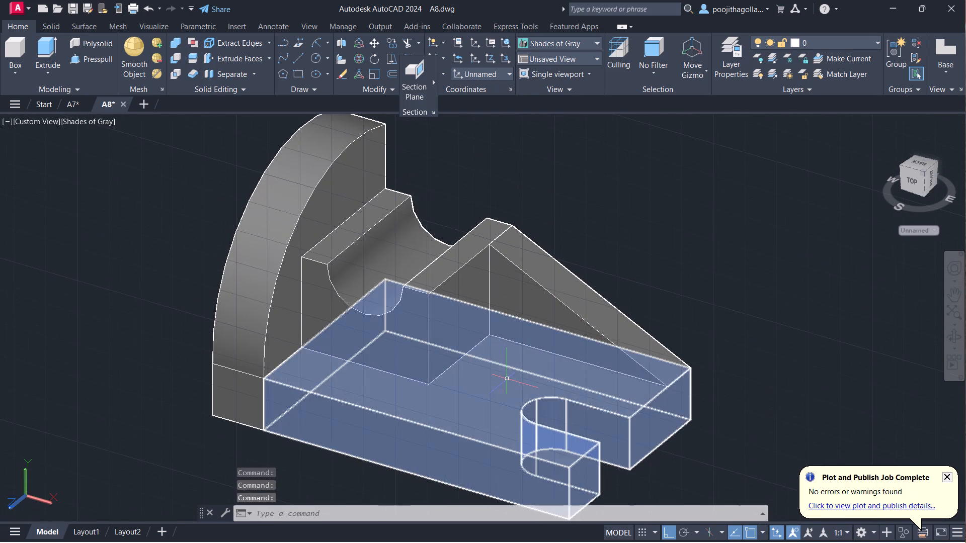
{"action": "middle_click_drag", "start_coordinate": [507, 379], "coordinate": [516, 389]}
{"action": "scroll", "coordinate": [519, 388], "scroll_direction": "down", "scroll_amount": 1}
{"action": "middle_click_drag", "start_coordinate": [519, 388], "coordinate": [519, 364]}
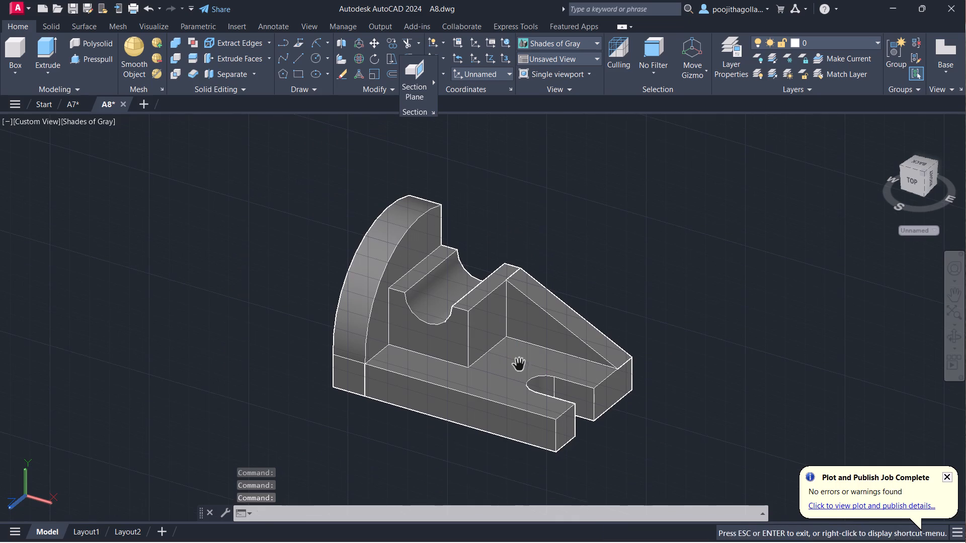
{"action": "scroll", "coordinate": [519, 364], "scroll_direction": "up", "scroll_amount": 1}
{"action": "middle_click_drag", "start_coordinate": [519, 364], "coordinate": [524, 391]}
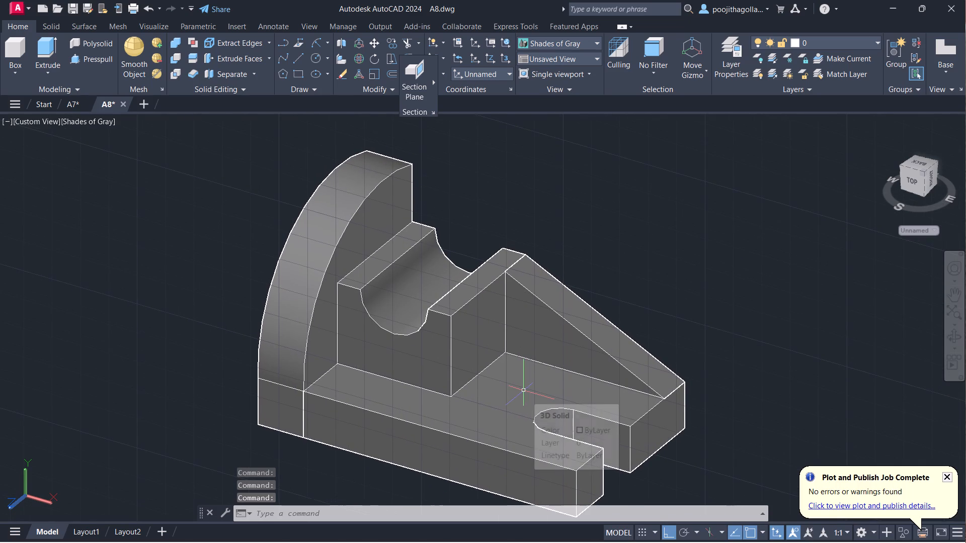